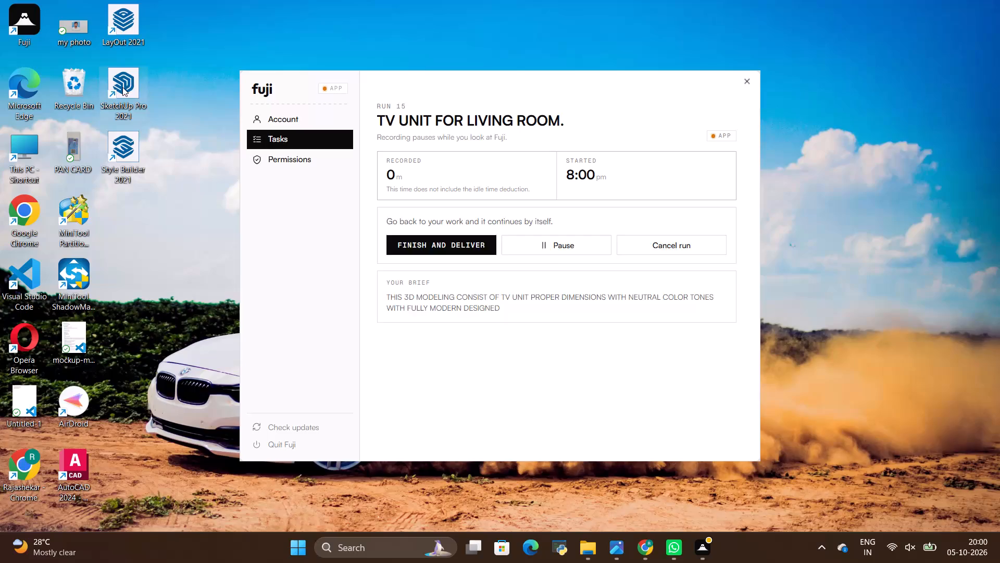
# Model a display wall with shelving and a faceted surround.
# Launch SketchUp Pro 2021 from the desktop.
pyautogui.click(126, 85)
pyautogui.click(130, 85)
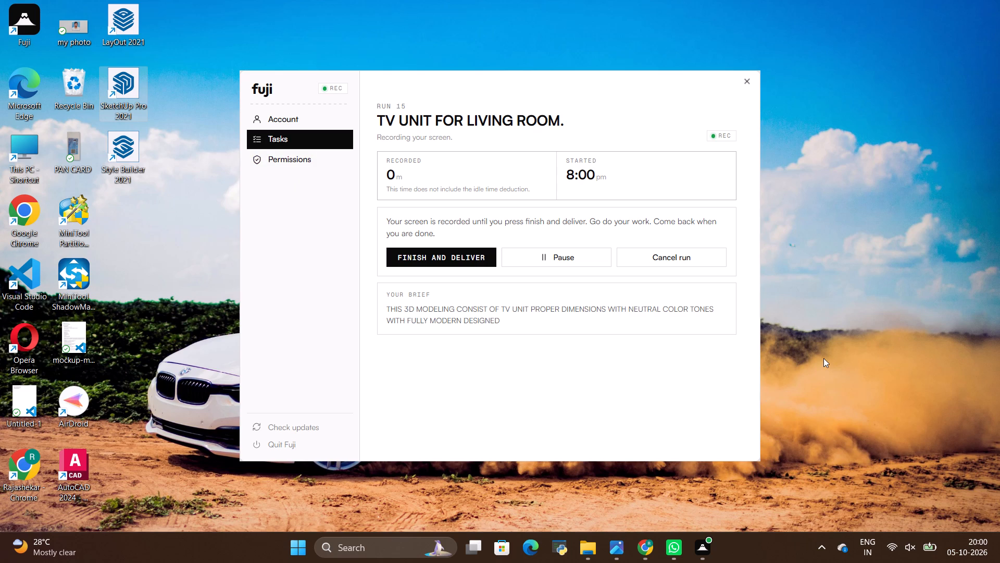
pyautogui.click(123, 97)
pyautogui.doubleClick(123, 97)
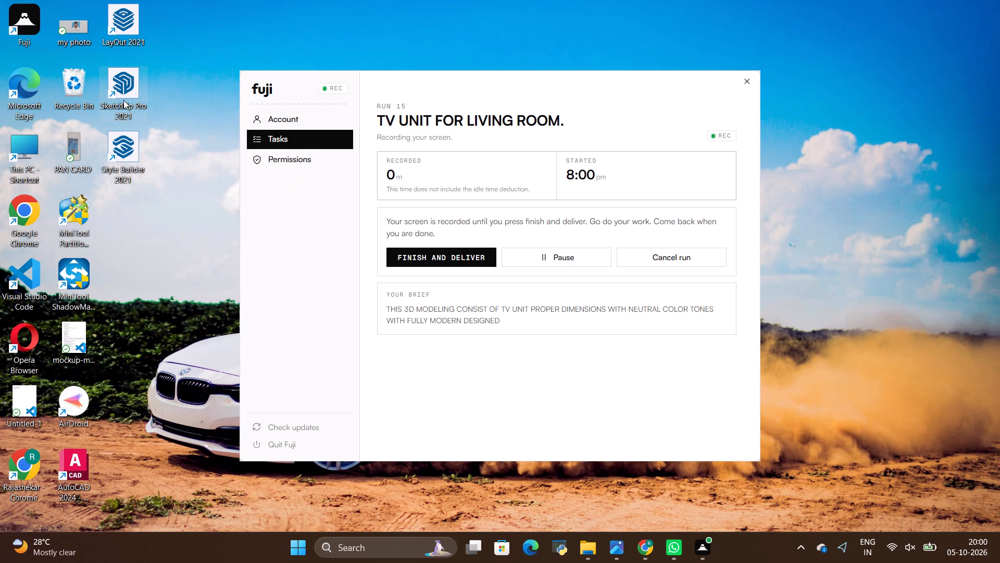
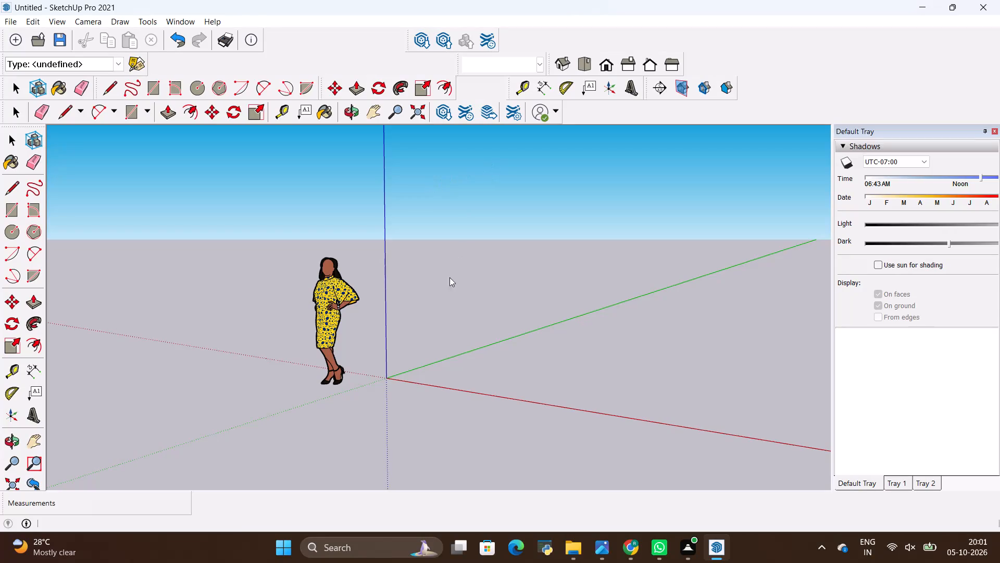
# Open the "living room decor" reference image from Downloads and examine its TV wall design.
pyautogui.click(599, 547)
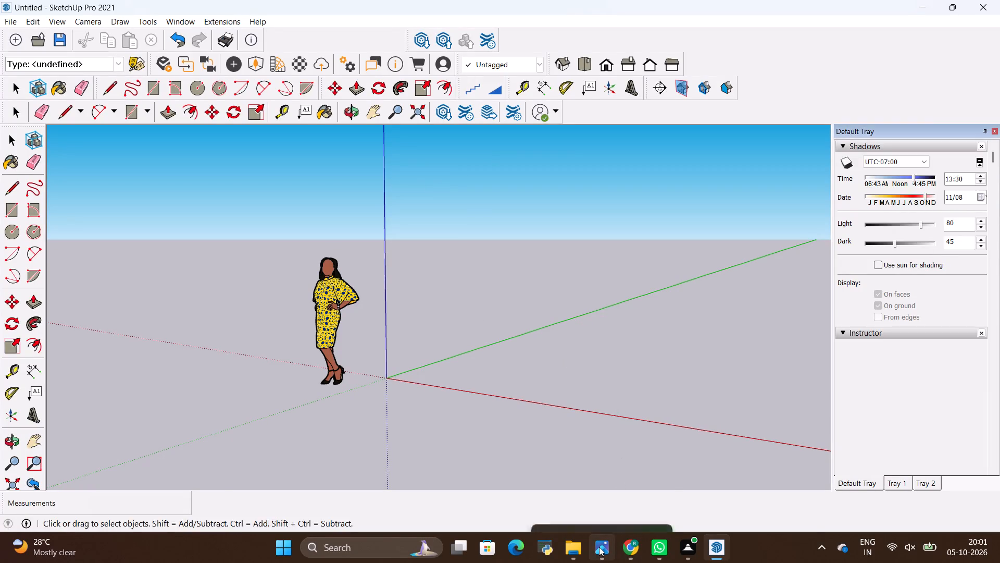
pyautogui.scroll(4, 457, 54)
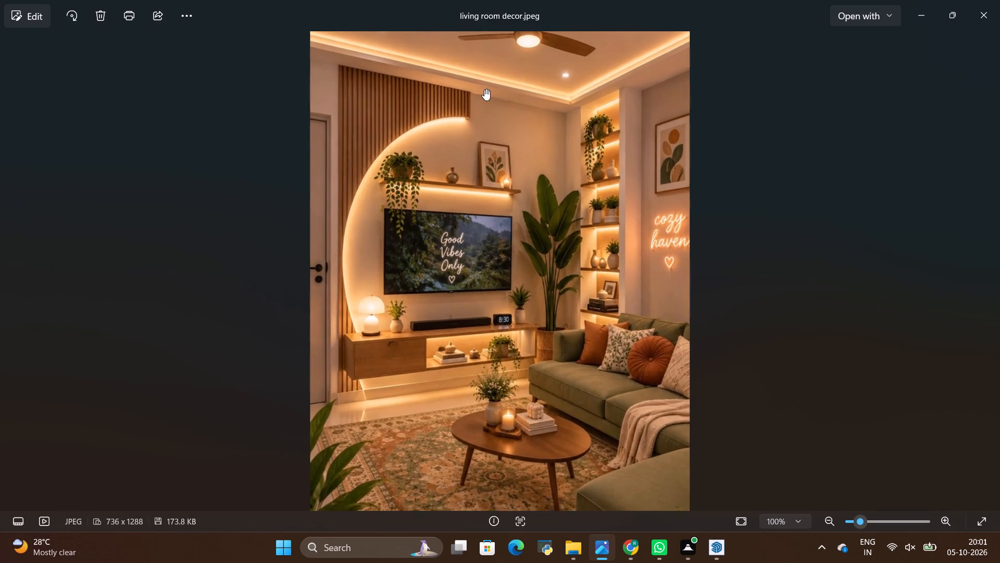
pyautogui.click(607, 544)
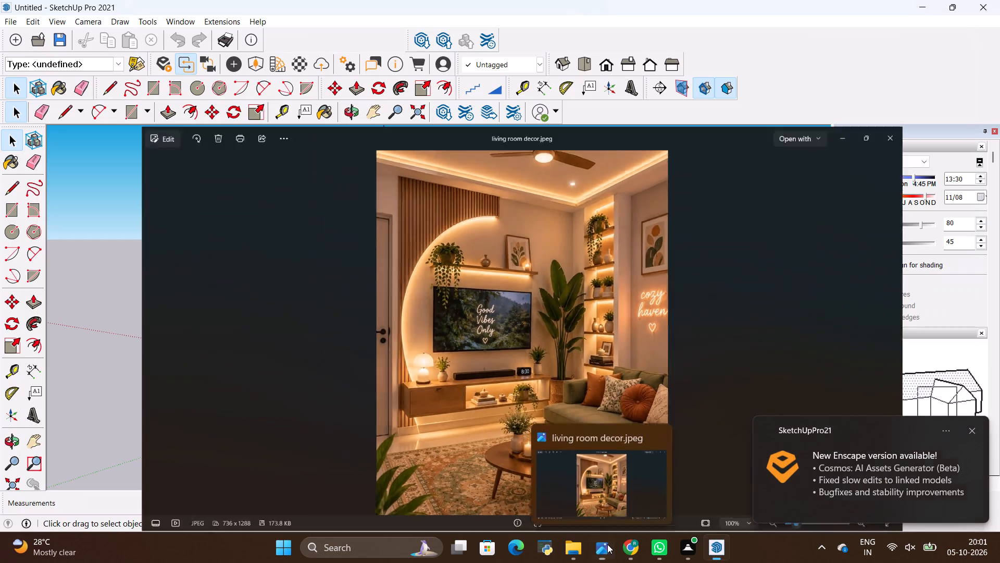
pyautogui.click(570, 548)
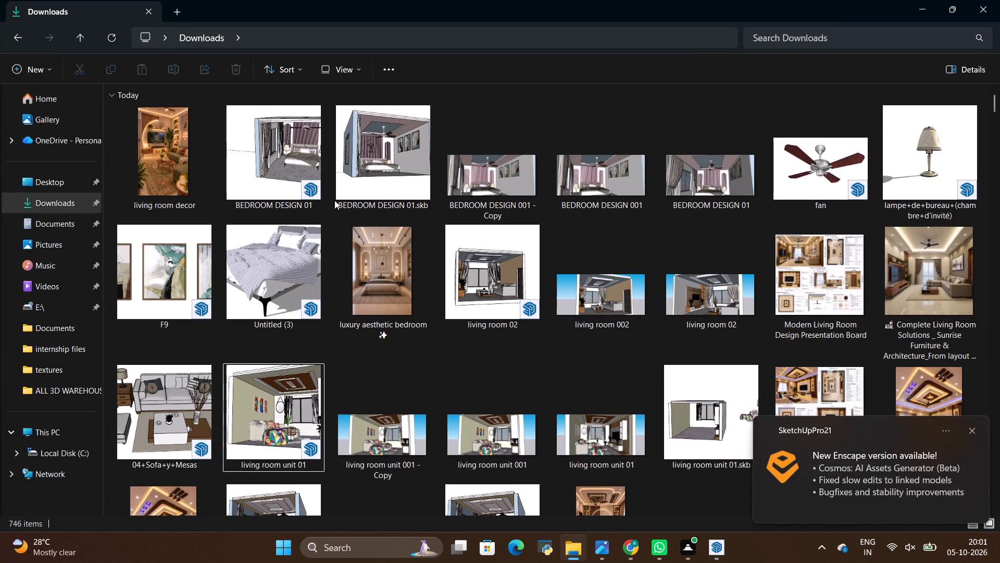
pyautogui.click(137, 116)
pyautogui.doubleClick(193, 169)
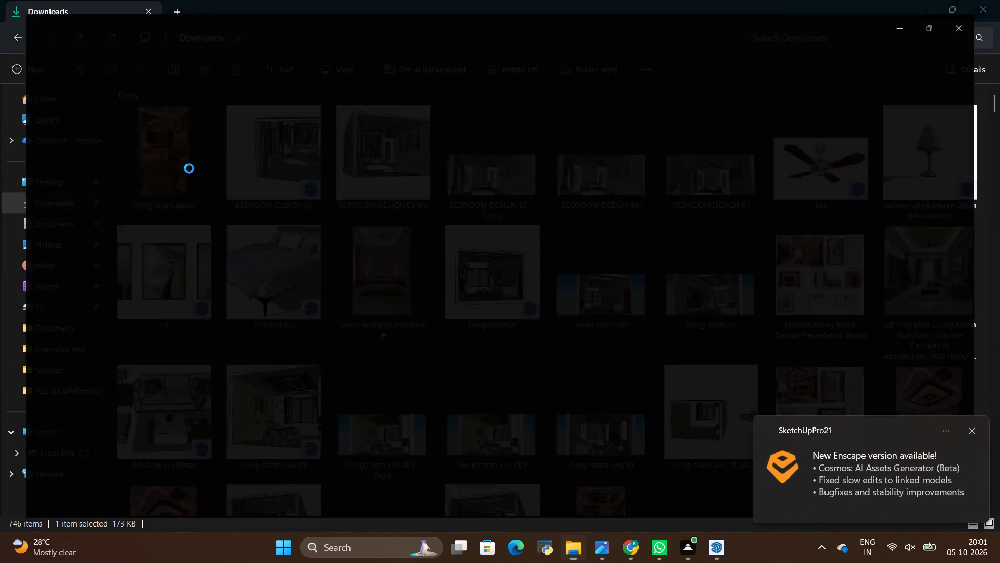
pyautogui.scroll(3, 418, 46)
pyautogui.scroll(1, 504, 164)
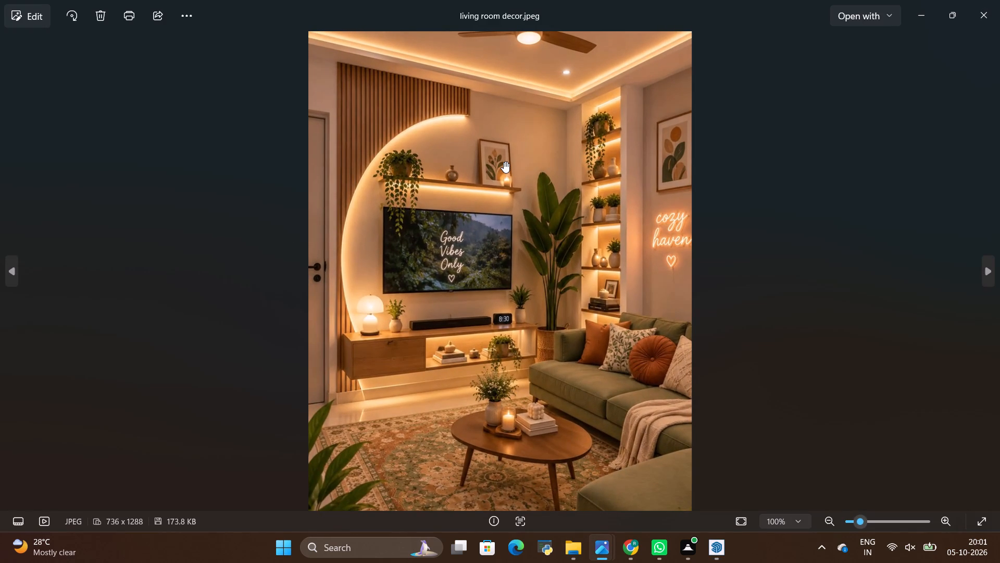
pyautogui.scroll(-4, 504, 162)
# Open the newest image in Downloads, the TV wall with the circular light ring, and examine its panels, shelves and console.
pyautogui.click(576, 554)
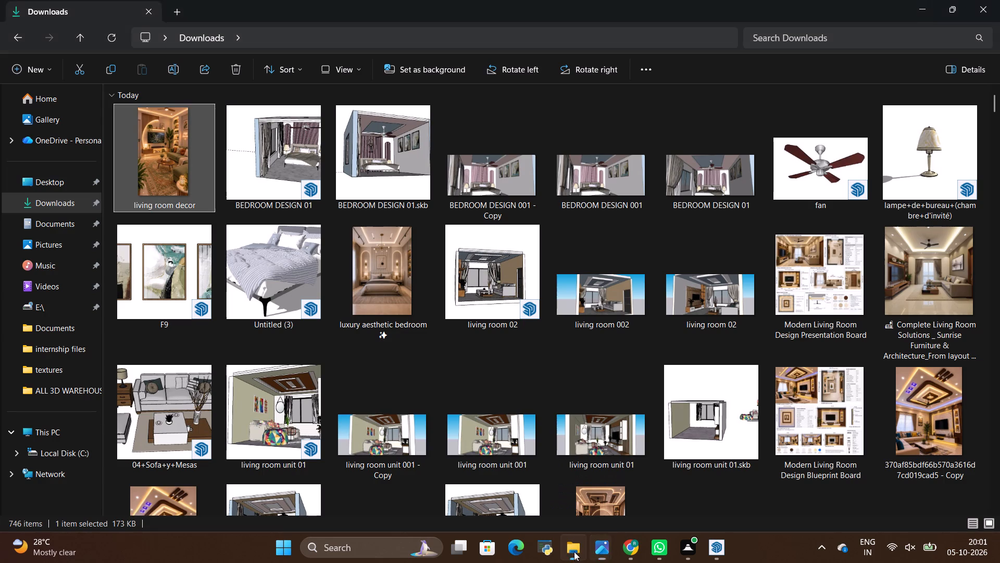
pyautogui.click(45, 207)
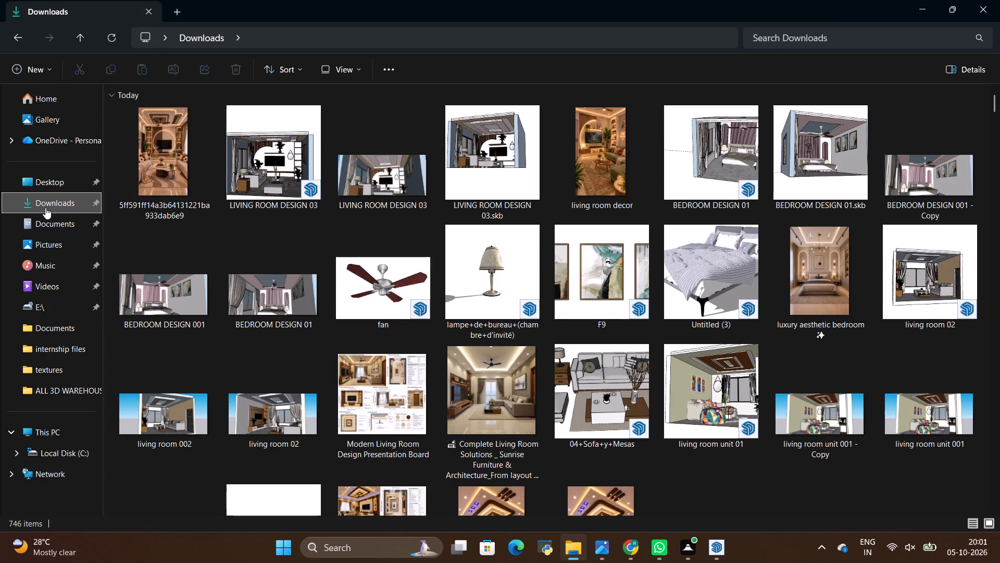
pyautogui.click(147, 155)
pyautogui.doubleClick(147, 155)
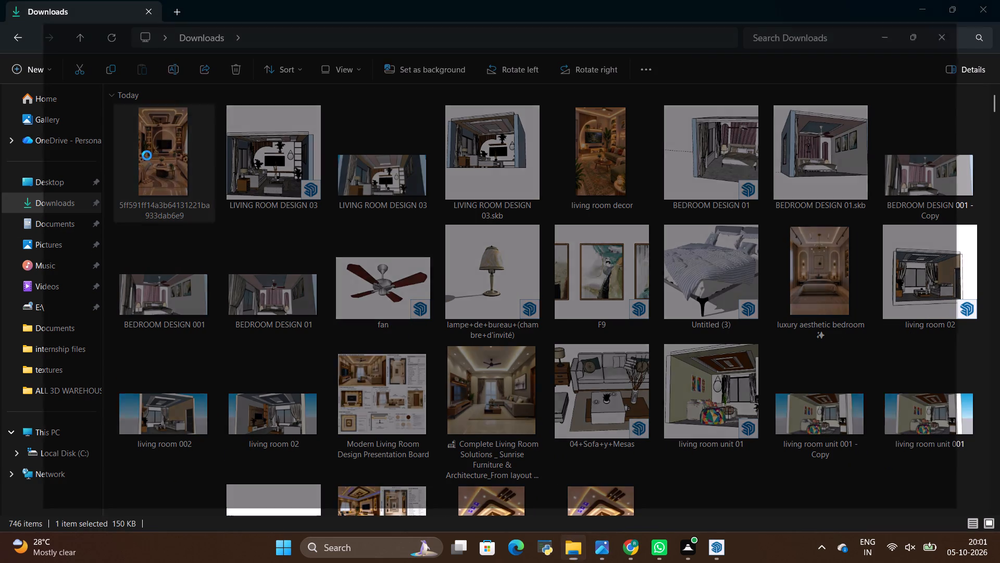
pyautogui.scroll(3, 501, 100)
pyautogui.scroll(3, 521, 176)
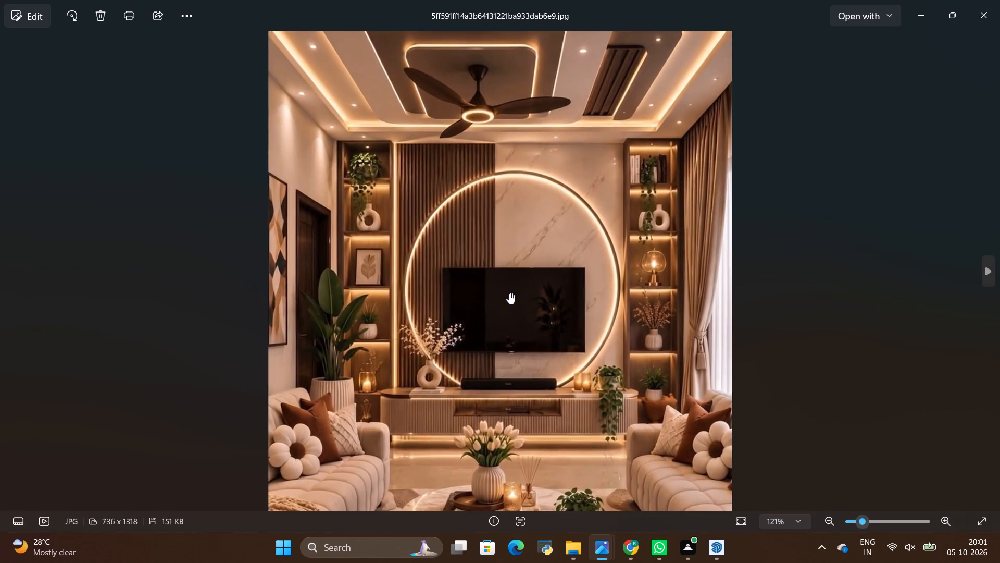
pyautogui.scroll(4, 523, 361)
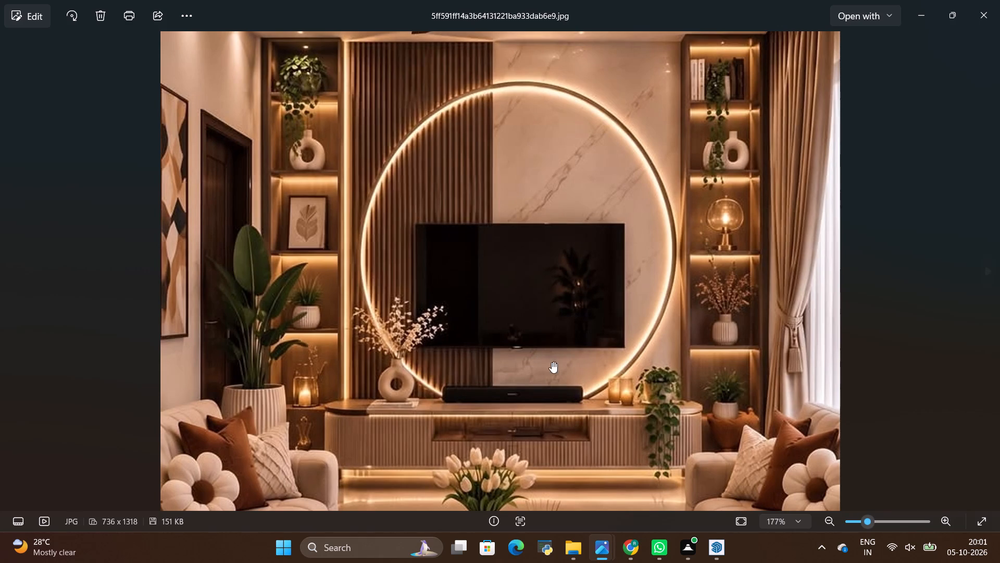
pyautogui.scroll(4, 620, 422)
pyautogui.scroll(4, 561, 456)
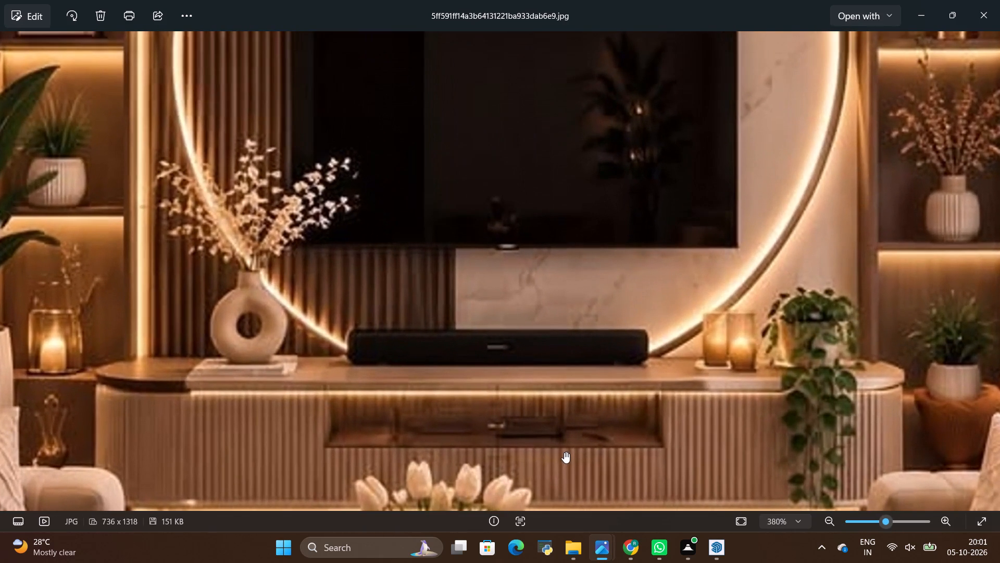
pyautogui.scroll(-12, 564, 451)
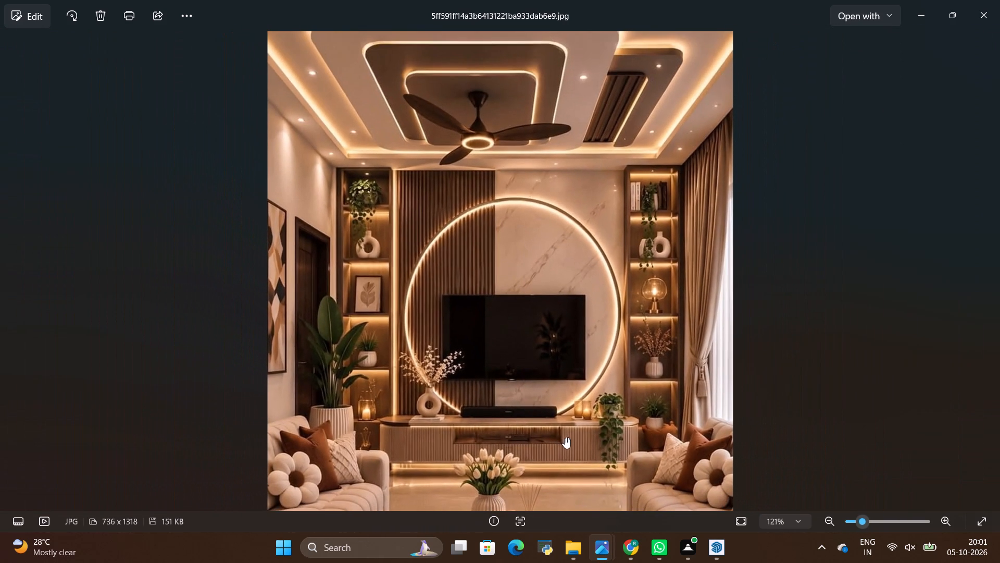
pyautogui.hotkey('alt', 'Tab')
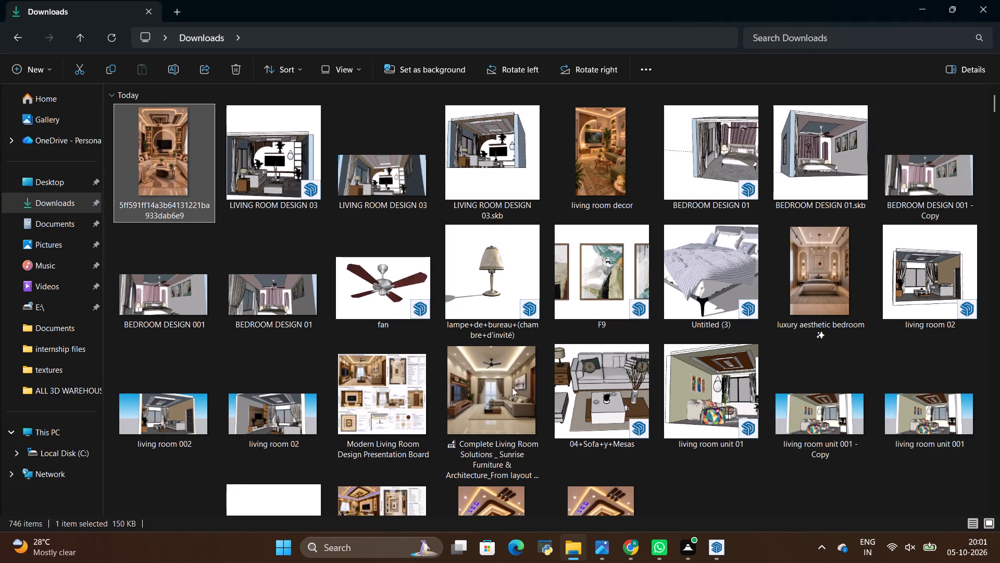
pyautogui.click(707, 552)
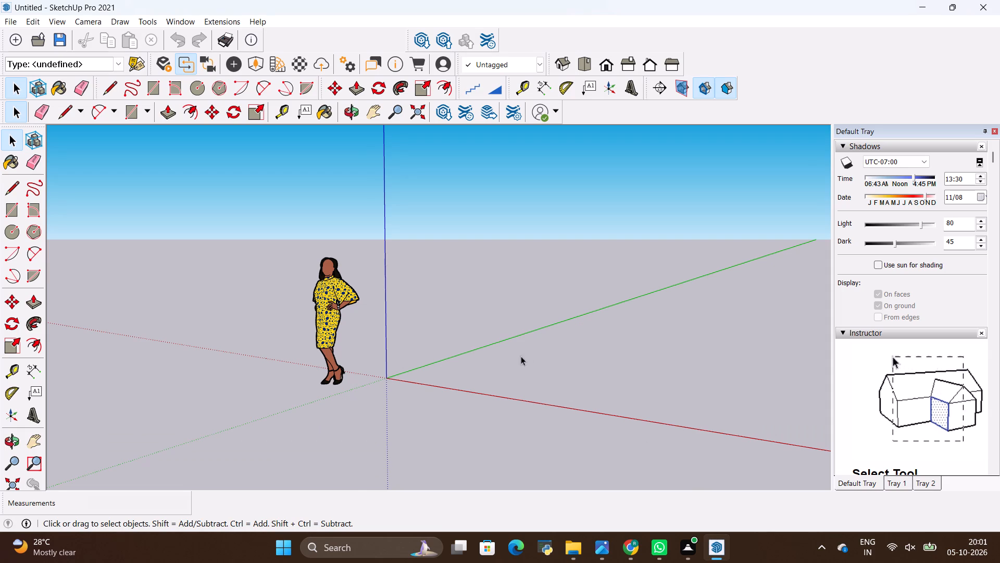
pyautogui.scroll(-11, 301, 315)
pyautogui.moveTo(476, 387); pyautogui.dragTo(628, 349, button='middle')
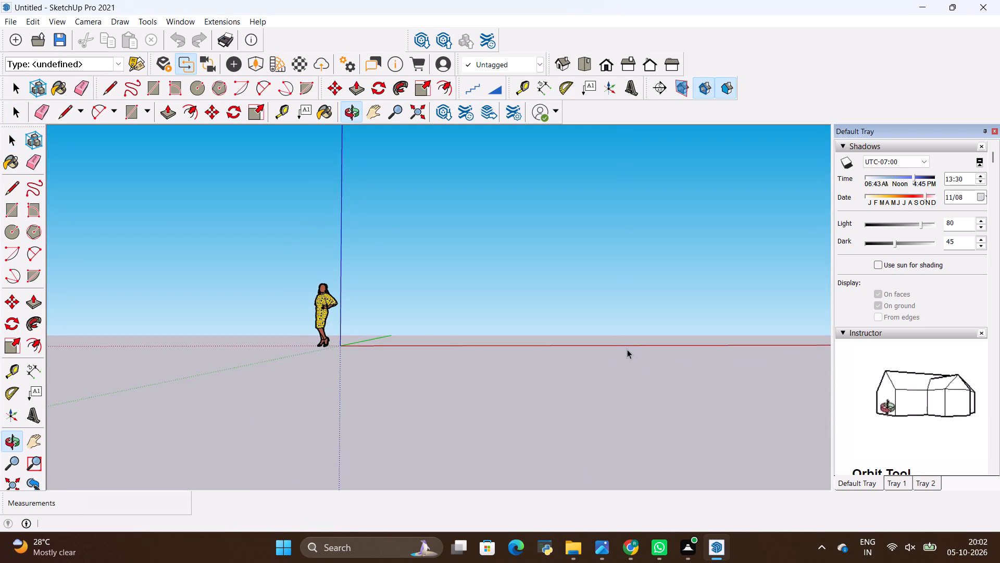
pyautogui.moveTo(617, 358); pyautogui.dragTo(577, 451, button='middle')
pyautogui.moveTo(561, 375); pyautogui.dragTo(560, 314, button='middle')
# Move the Photos app beside SketchUp on the taskbar.
pyautogui.hotkey('alt', 'Tab')
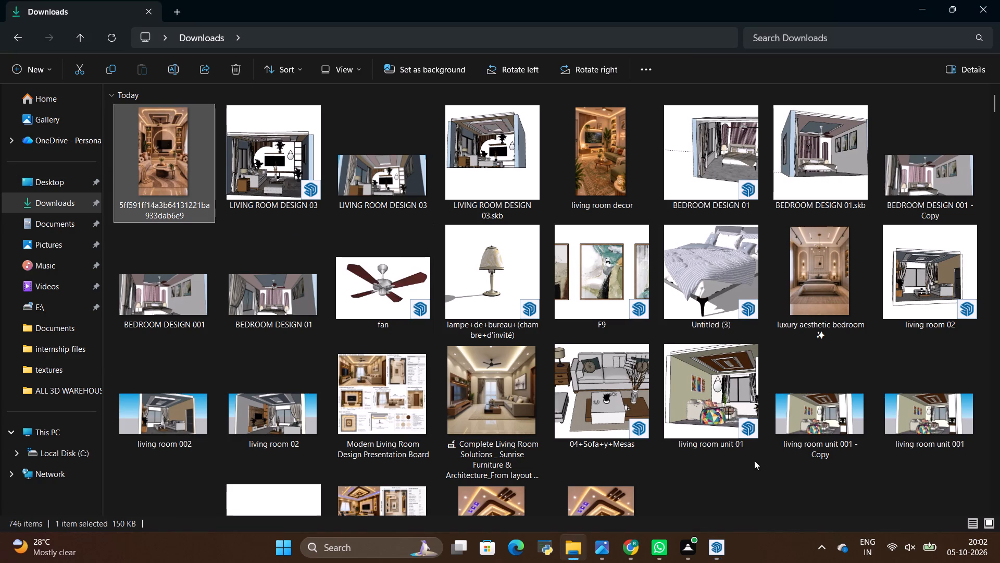
pyautogui.moveTo(595, 544); pyautogui.dragTo(644, 552)
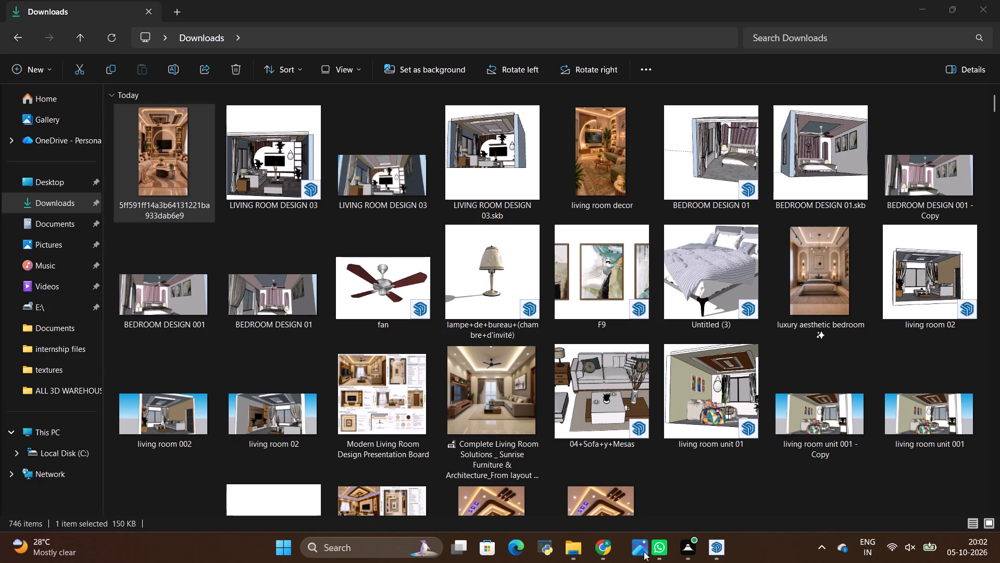
pyautogui.moveTo(644, 552); pyautogui.dragTo(684, 553)
pyautogui.hotkey('alt', 'Tab')
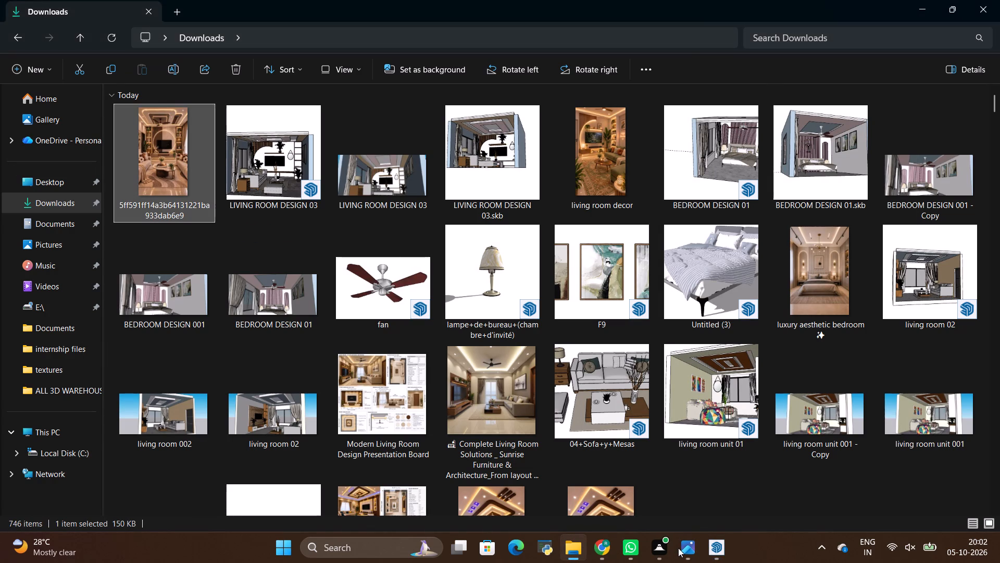
# Reopen the circular-light TV wall image from Downloads and examine the wall layout up close.
pyautogui.doubleClick(160, 156)
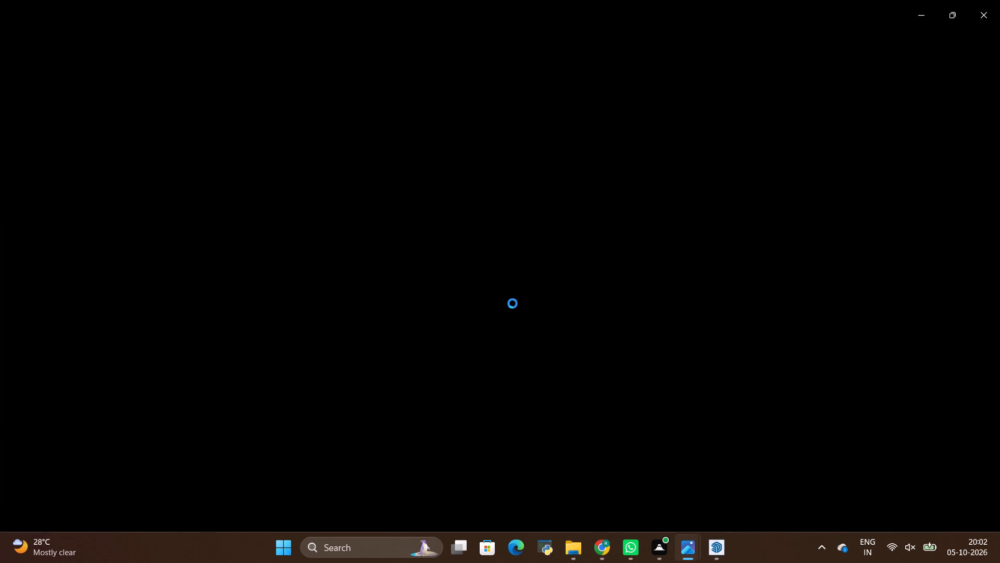
pyautogui.click(723, 548)
pyautogui.hotkey('alt', 'Tab')
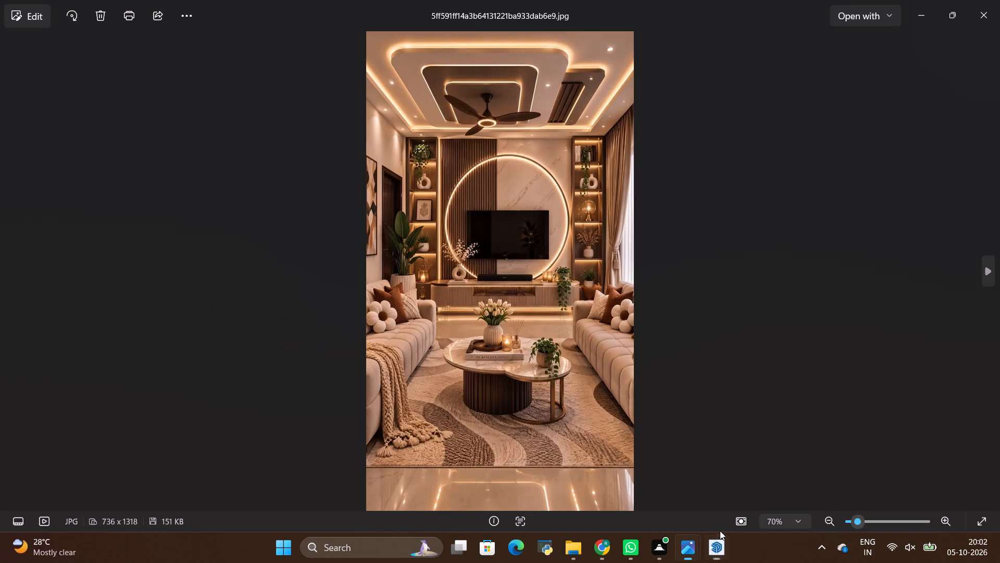
pyautogui.scroll(3, 499, 84)
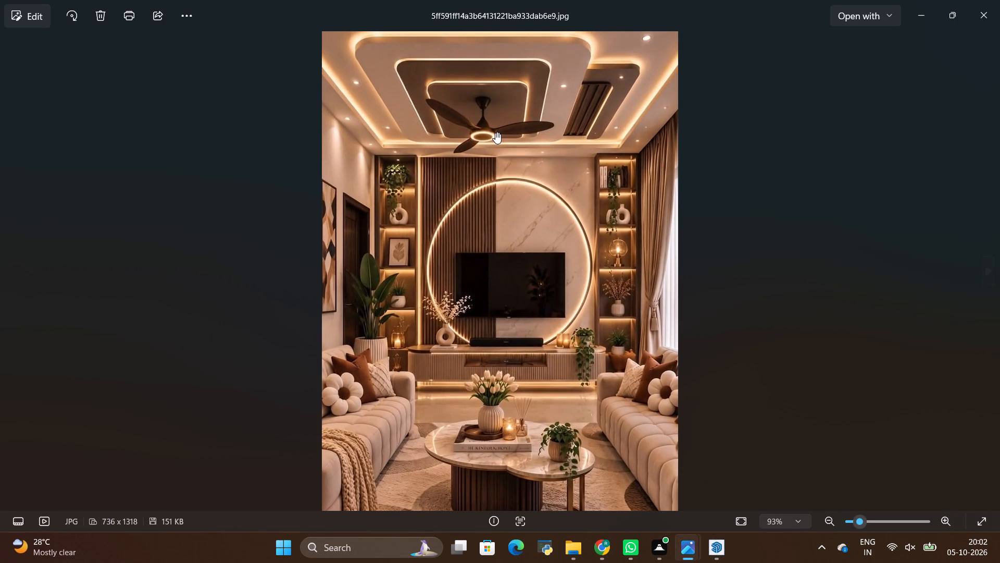
pyautogui.scroll(3, 534, 236)
pyautogui.scroll(2, 590, 173)
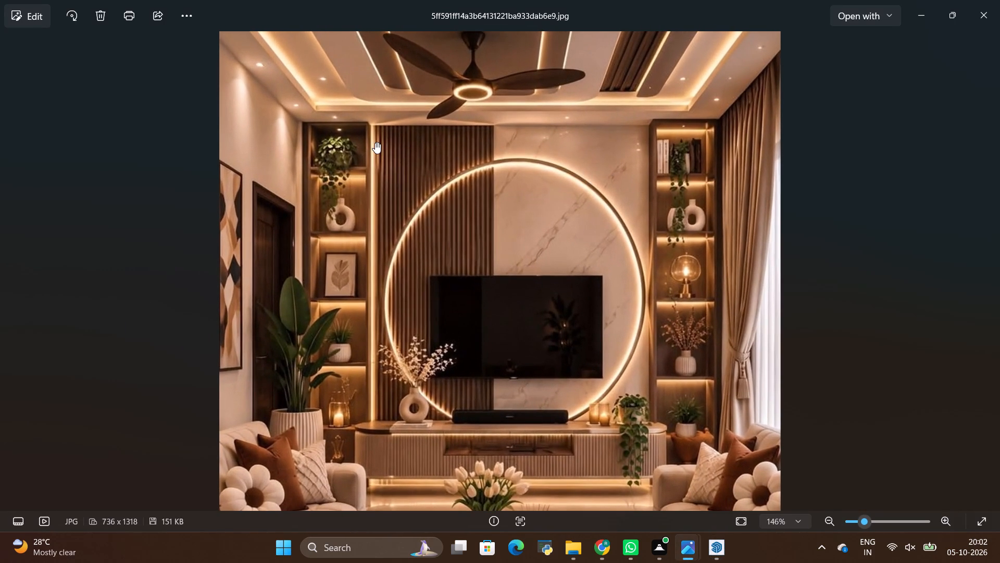
# Switch to SketchUp and draw an upright 10' by 10' rectangle for the TV wall, facing the front.
pyautogui.hotkey('alt', 'Tab')
pyautogui.scroll(-2, 513, 299)
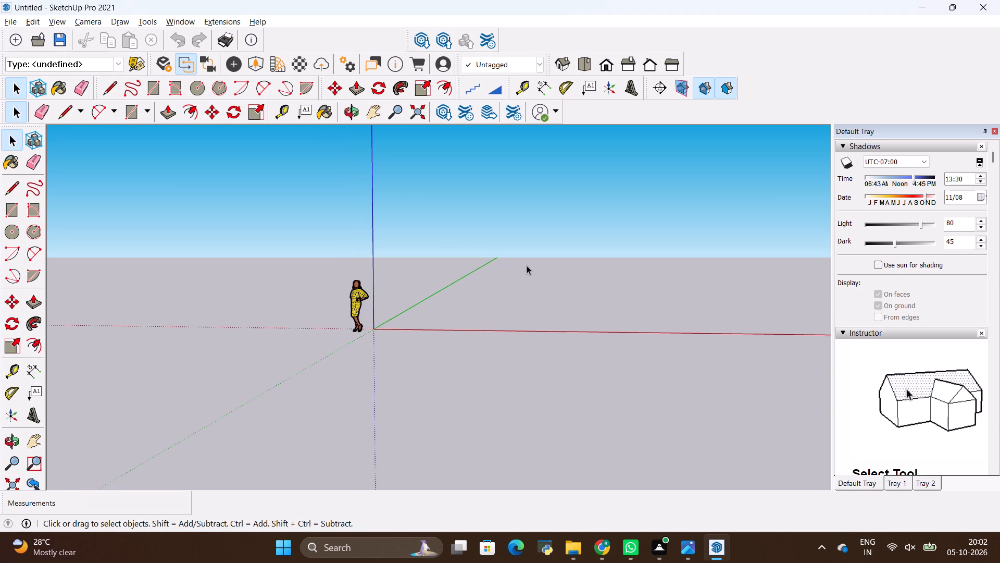
pyautogui.press('r')
pyautogui.moveTo(527, 271); pyautogui.dragTo(535, 286, button='middle')
pyautogui.scroll(8, 586, 219)
pyautogui.click(466, 202)
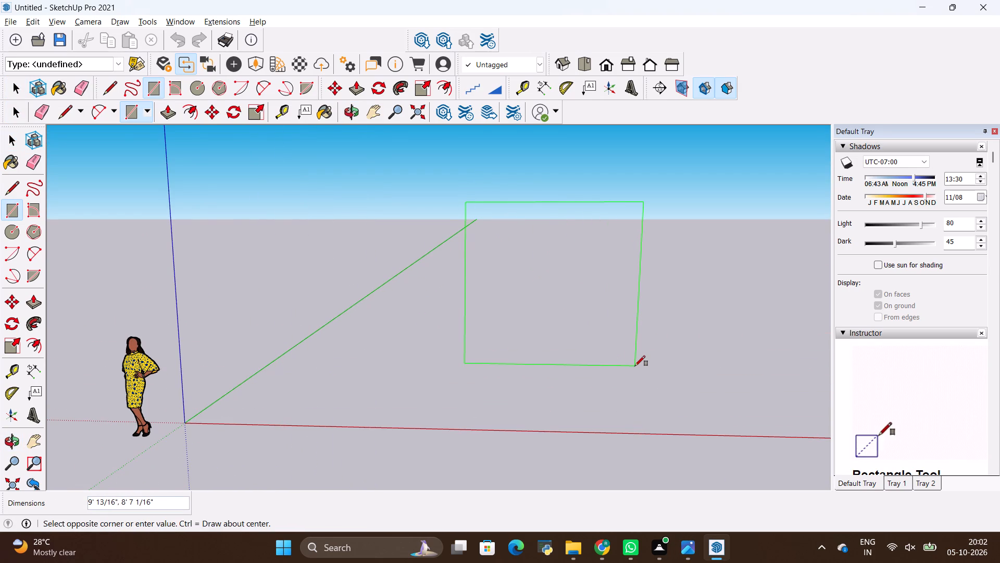
pyautogui.press('BackSpace')
pyautogui.write("10',10'")
pyautogui.press('Return')
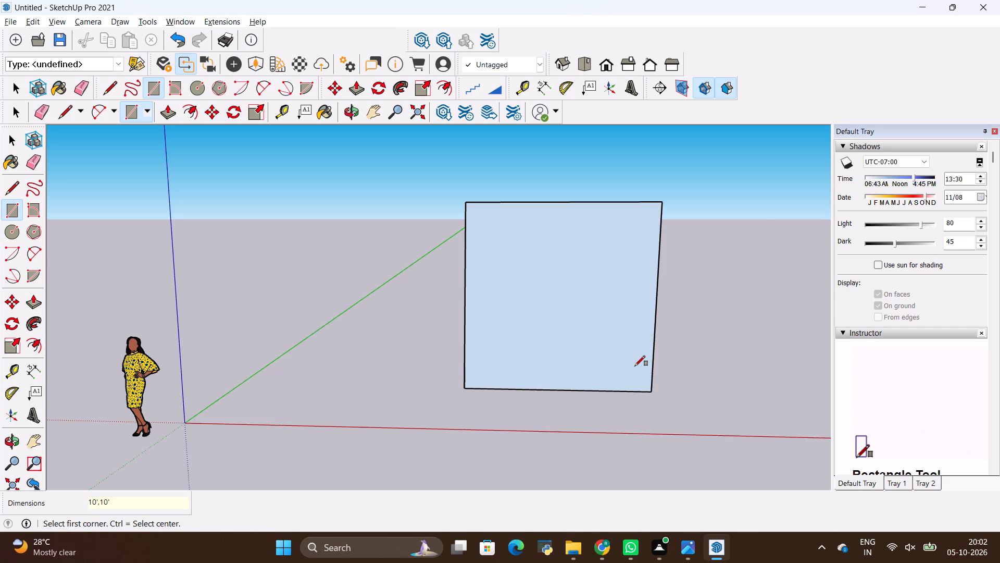
# Reverse the wall rectangle's face so its white front side points toward the viewer, and clear the selection.
pyautogui.moveTo(635, 370); pyautogui.dragTo(629, 382, button='right')
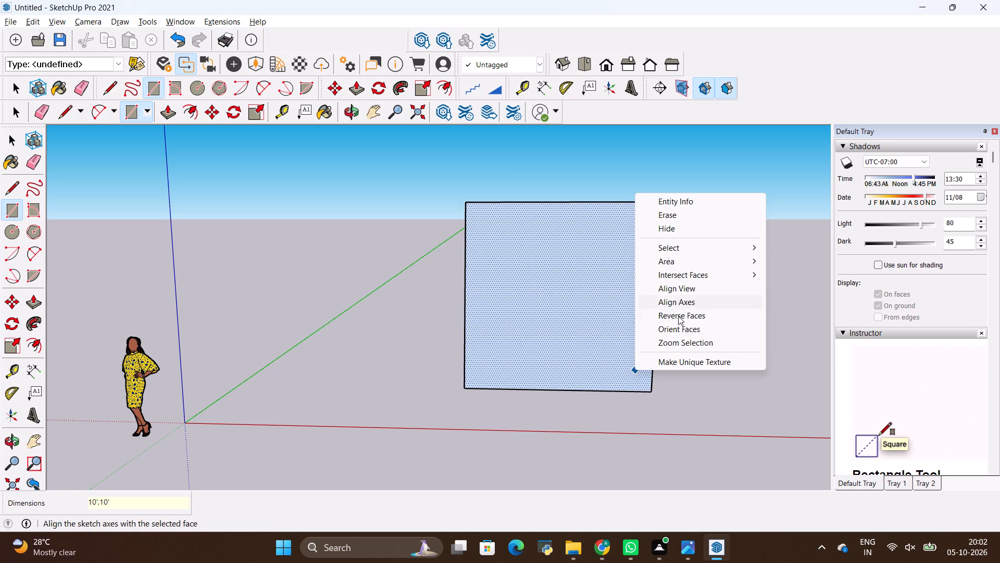
pyautogui.click(678, 319)
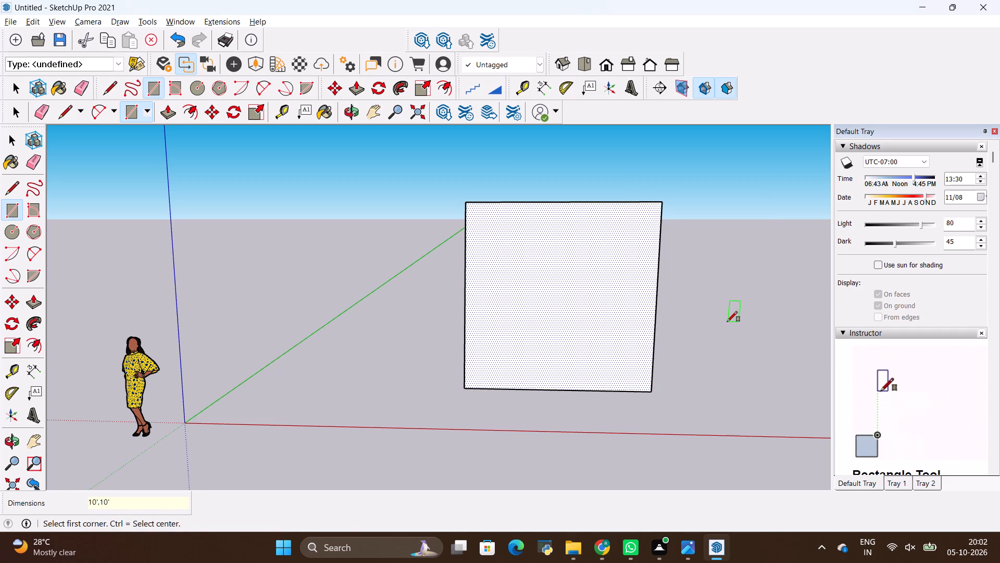
pyautogui.press('space')
pyautogui.click(723, 321)
pyautogui.click(628, 308)
pyautogui.click(691, 295)
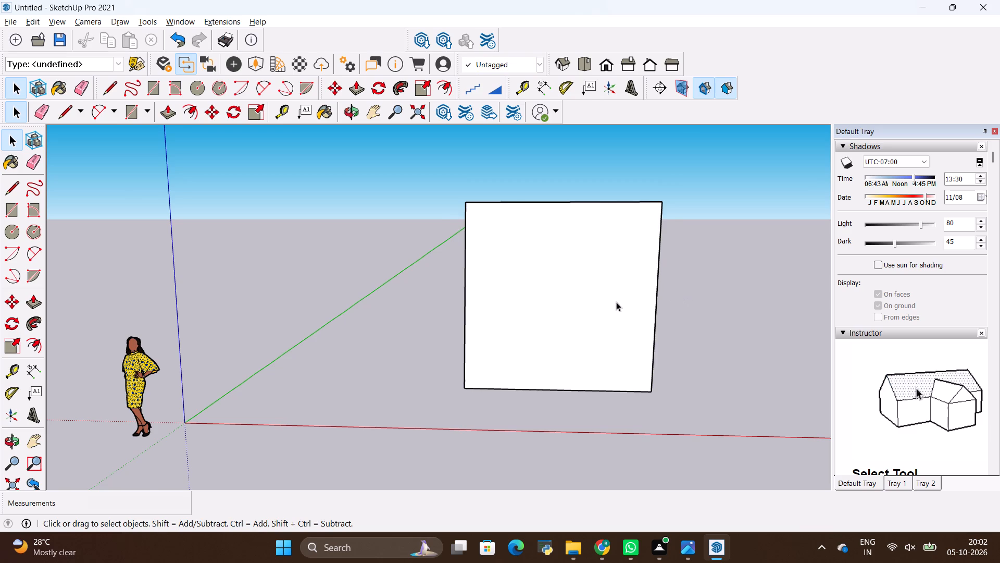
# Compare the wall rectangle with the proportions of the TV wall in the reference image, ending back in SketchUp.
pyautogui.scroll(1, 608, 302)
pyautogui.hotkey('alt', 'Tab')
pyautogui.hotkey('alt', 'Tab')
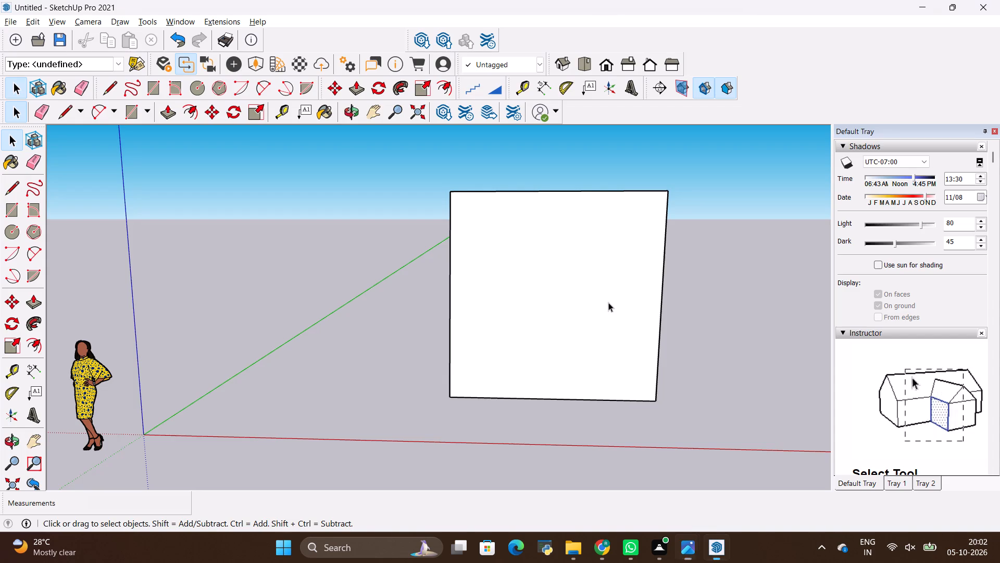
pyautogui.hotkey('alt', 'Tab')
pyautogui.scroll(3, 791, 181)
pyautogui.scroll(-2, 737, 254)
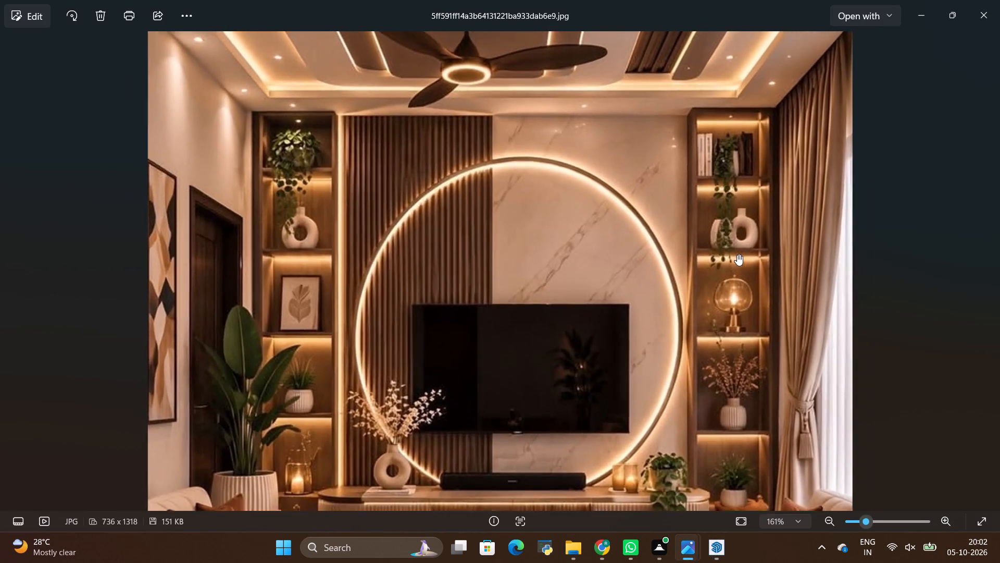
pyautogui.scroll(-1, 737, 254)
pyautogui.hotkey('alt', 'Tab')
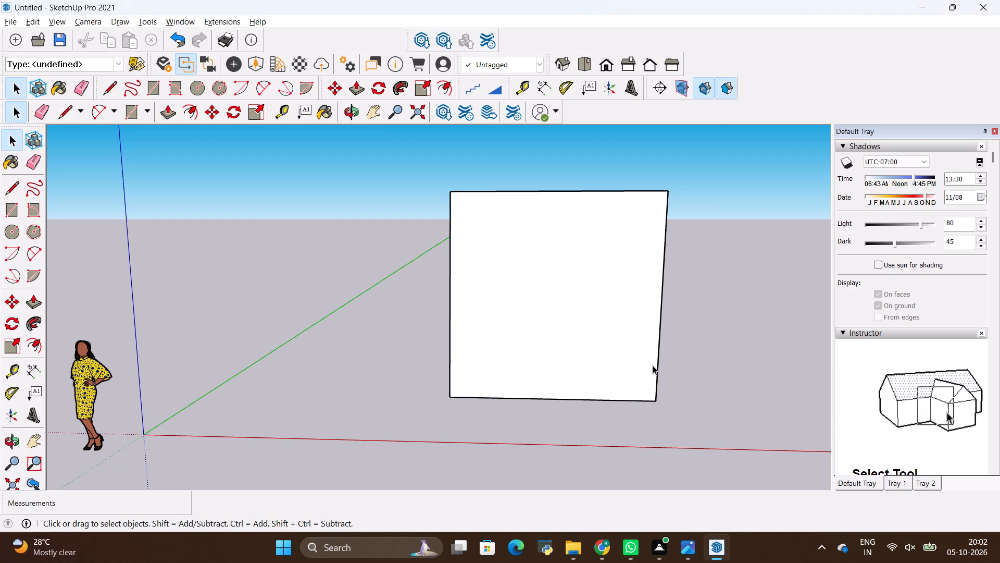
pyautogui.hotkey('alt', 'Tab')
pyautogui.hotkey('alt', 'Tab')
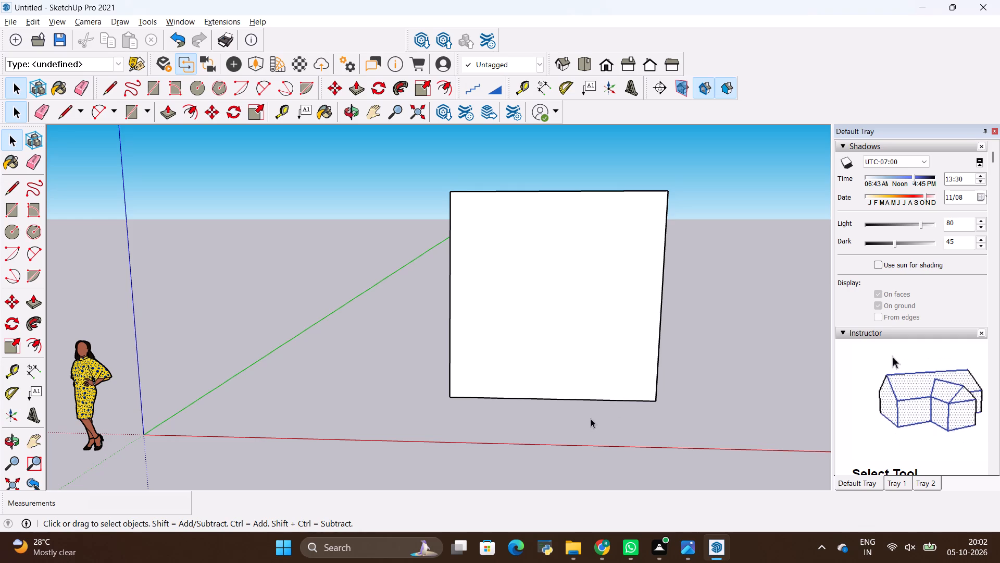
# Copy the wall rectangle's bottom edge 6" upward to mark a base strip.
pyautogui.click(588, 400)
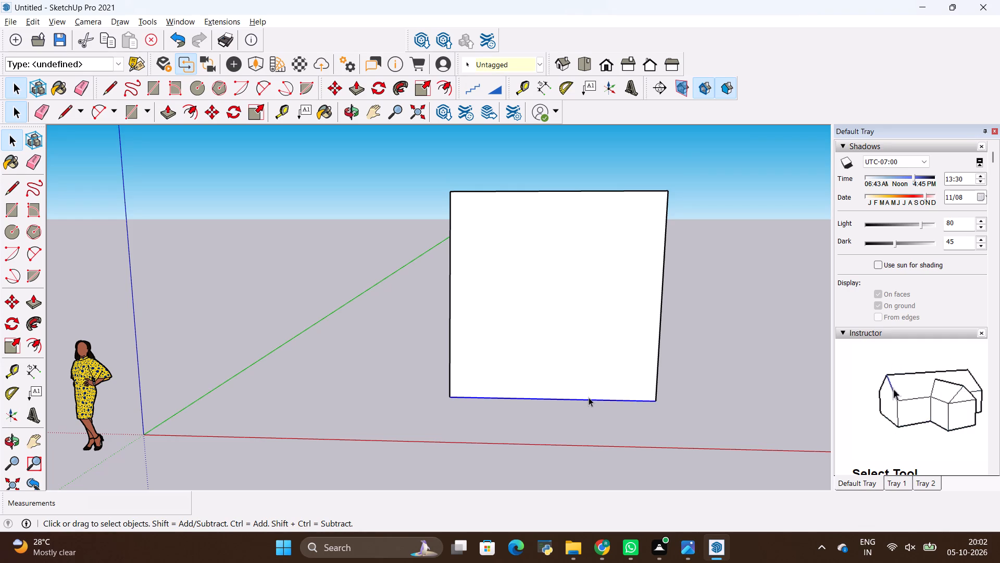
pyautogui.press('m')
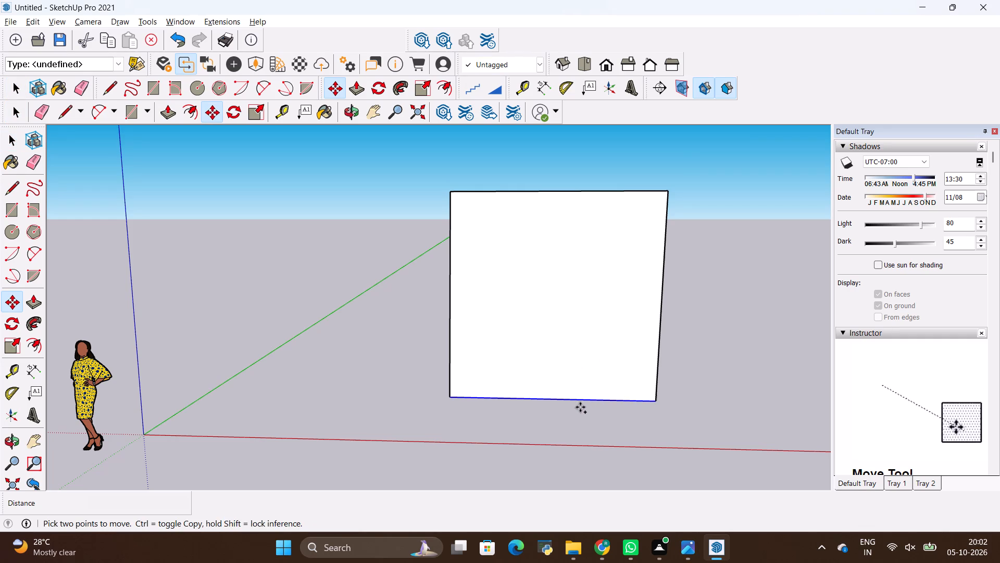
pyautogui.click(580, 399)
pyautogui.press('BackSpace')
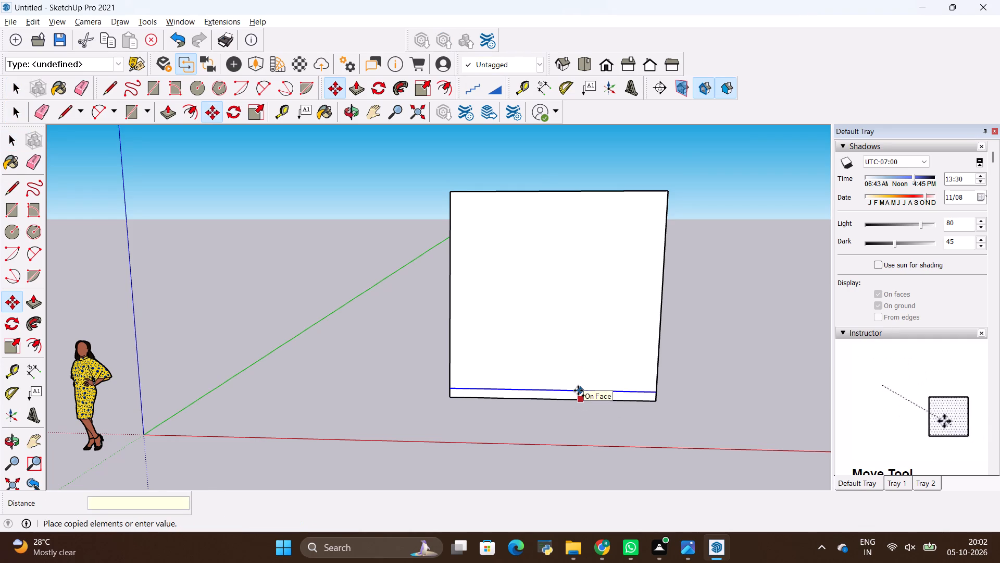
pyautogui.press('6')
pyautogui.hotkey('shift', '"')
pyautogui.press('Return')
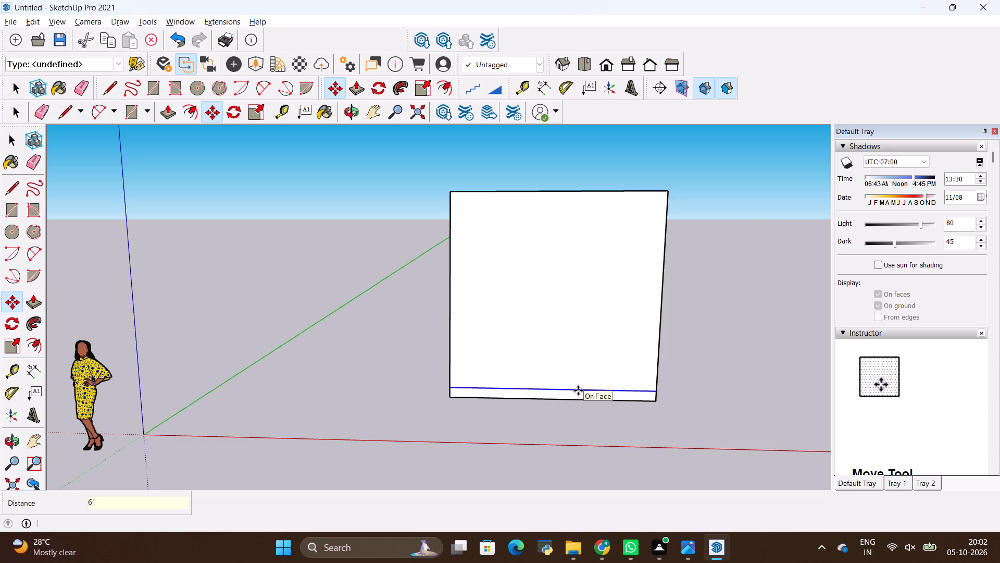
# Check the reference image, then copy the wall's right vertical edge 18" inward to mark the right shelf column.
pyautogui.hotkey('alt', 'Tab')
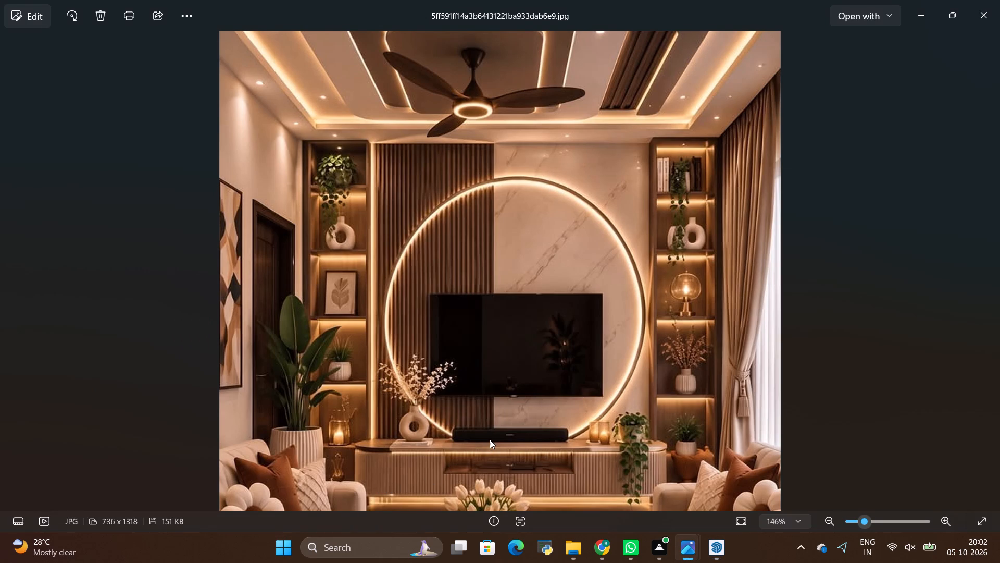
pyautogui.hotkey('alt', 'Tab')
pyautogui.press('space')
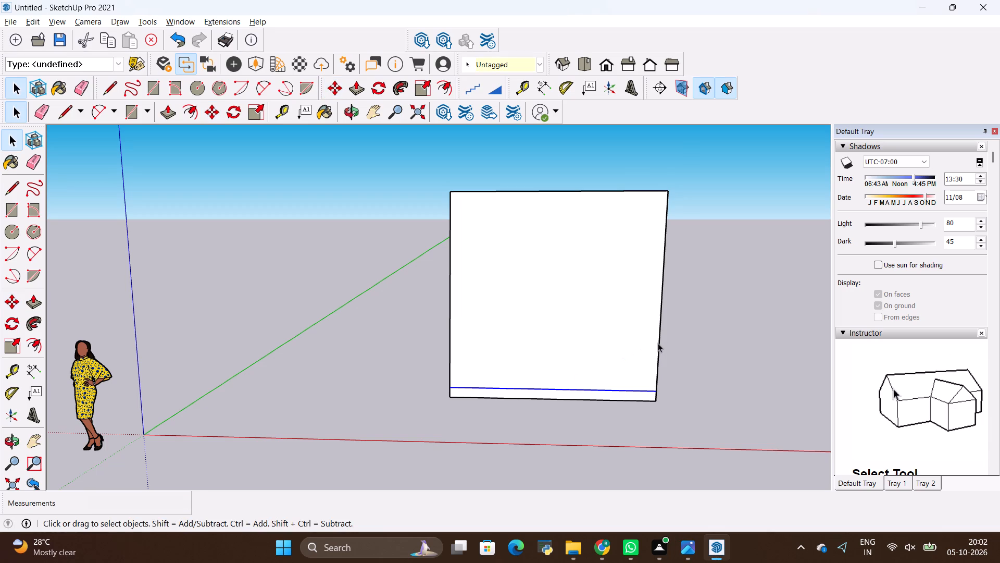
pyautogui.click(658, 344)
pyautogui.press('m')
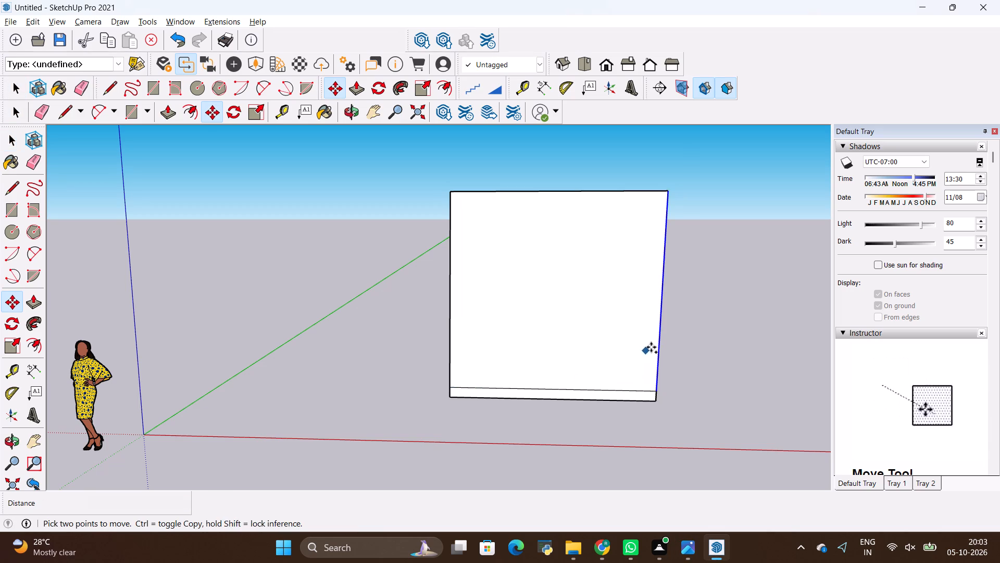
pyautogui.click(660, 342)
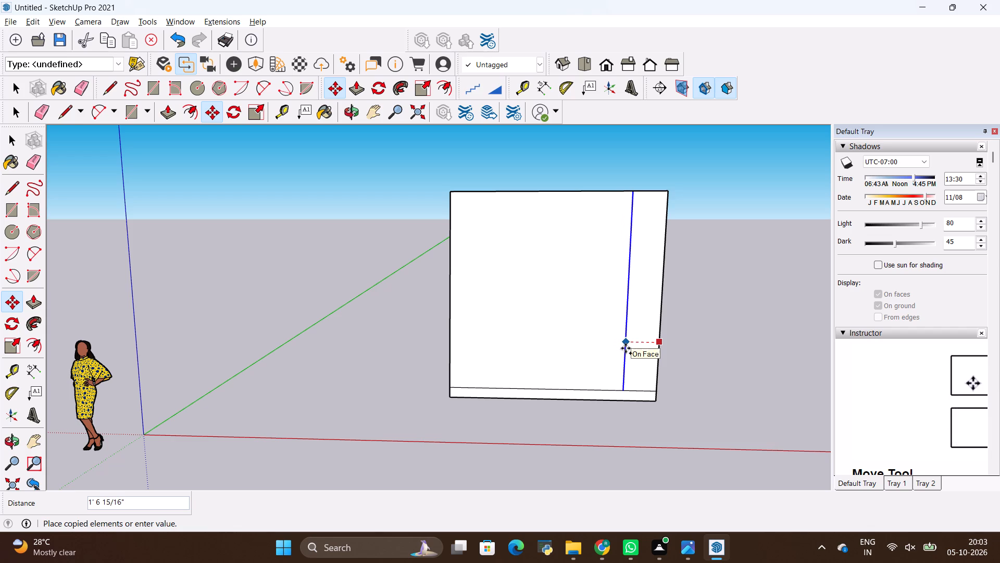
pyautogui.write('18')
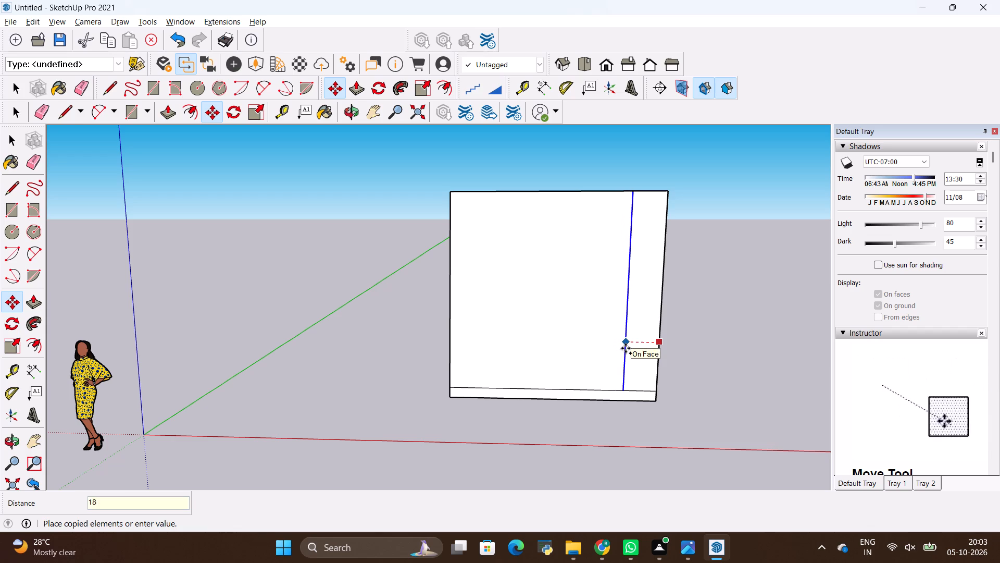
pyautogui.hotkey('shift', '"')
pyautogui.press('Return')
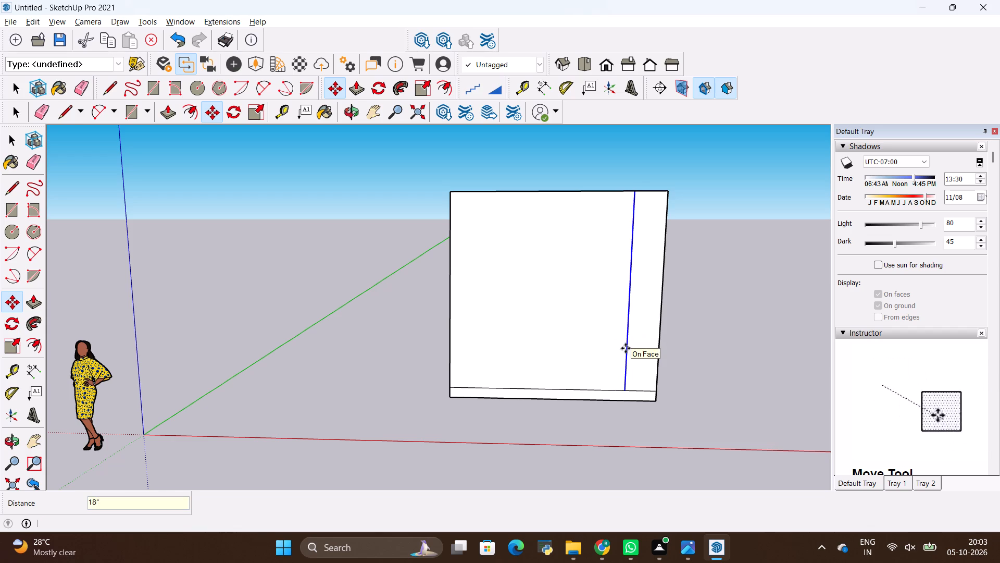
pyautogui.press('space')
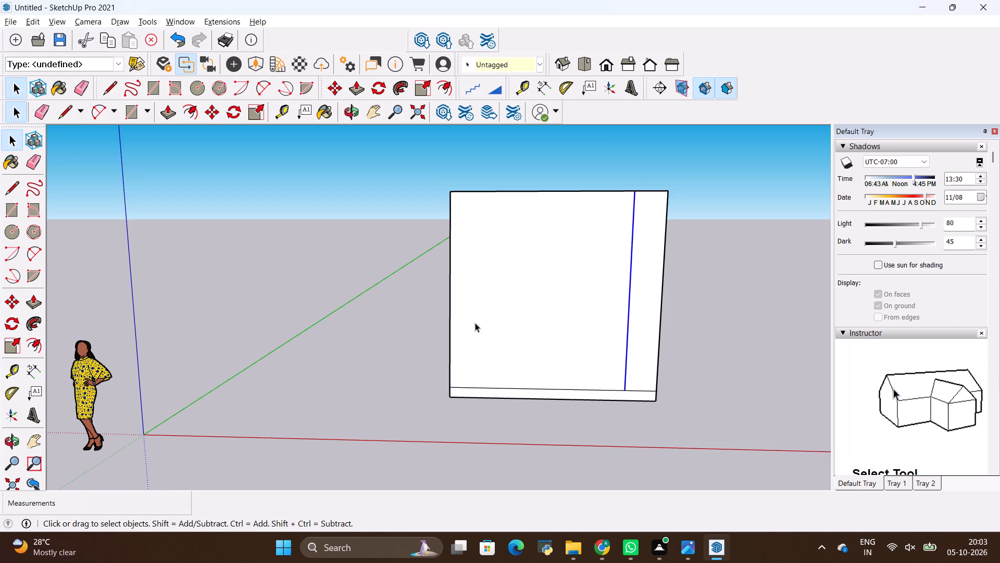
pyautogui.click(423, 332)
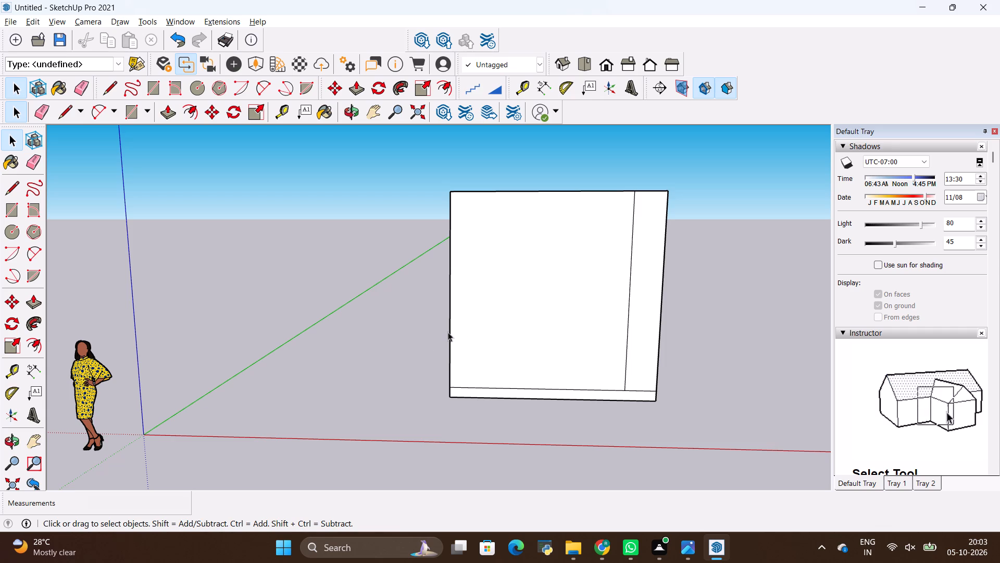
# Copy the wall's left vertical edge 18" inward to mark the left shelf column, and clear the selection.
pyautogui.click(448, 332)
pyautogui.press('m')
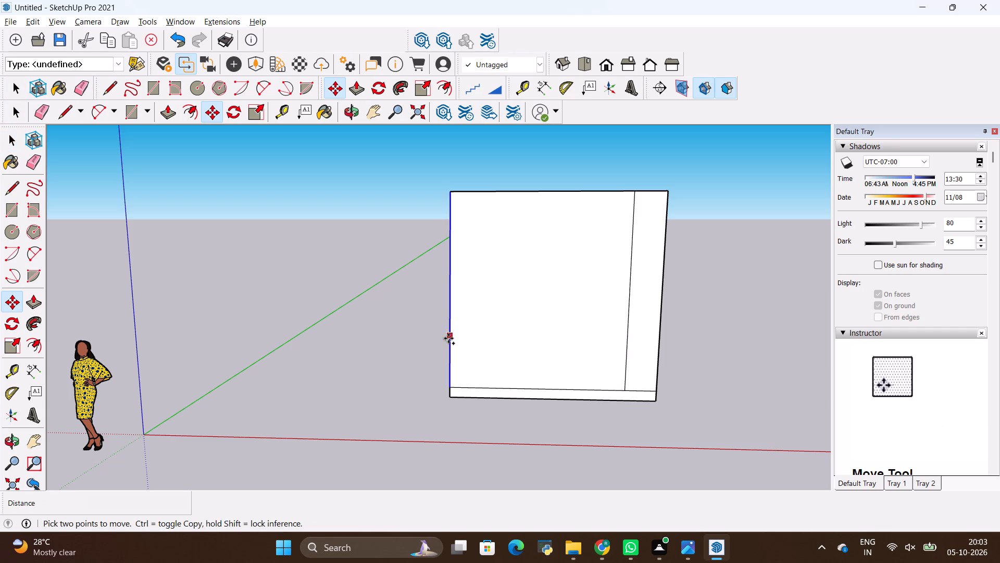
pyautogui.click(448, 339)
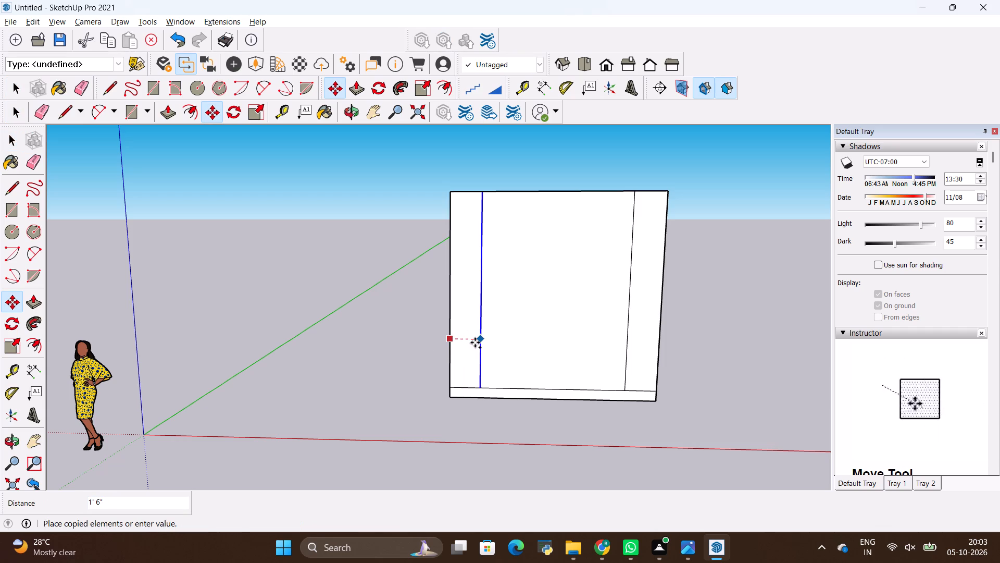
pyautogui.press('BackSpace')
pyautogui.write('18')
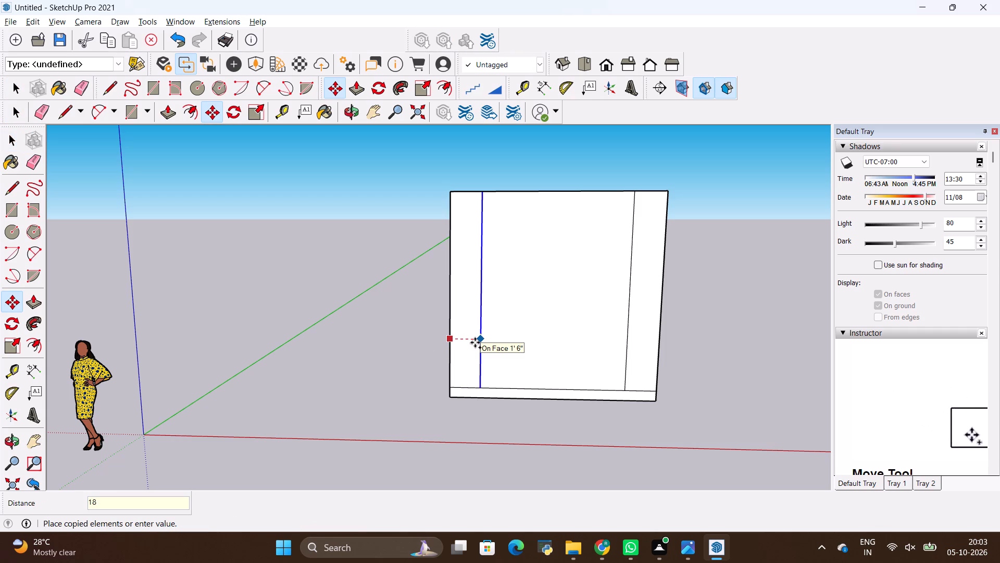
pyautogui.hotkey('shift', '"')
pyautogui.press('Return')
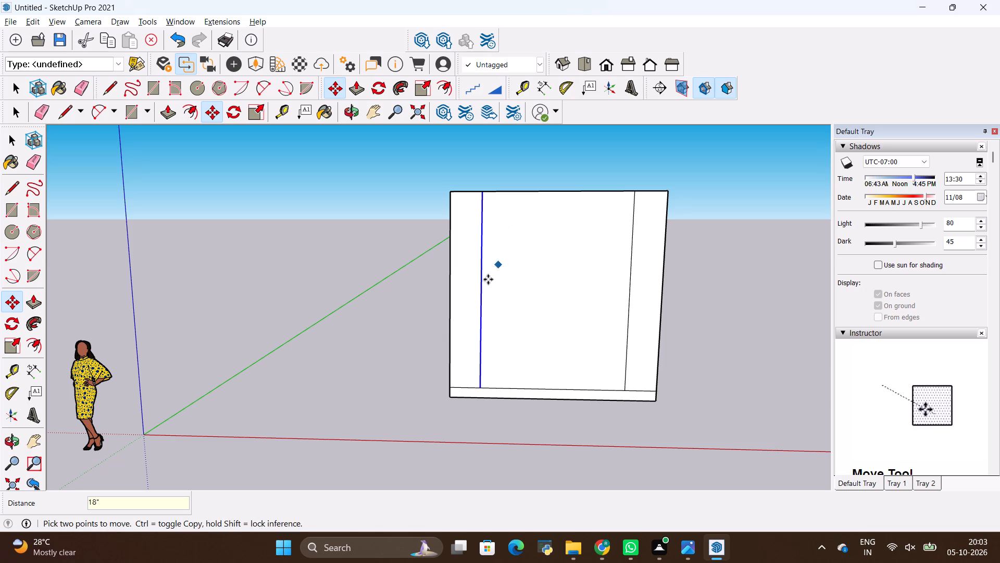
pyautogui.press('space')
pyautogui.click(405, 336)
# Compare the divided wall with the reference image, examining the shelf columns and TV console up close, ending back in SketchUp.
pyautogui.scroll(3, 561, 219)
pyautogui.scroll(-4, 497, 267)
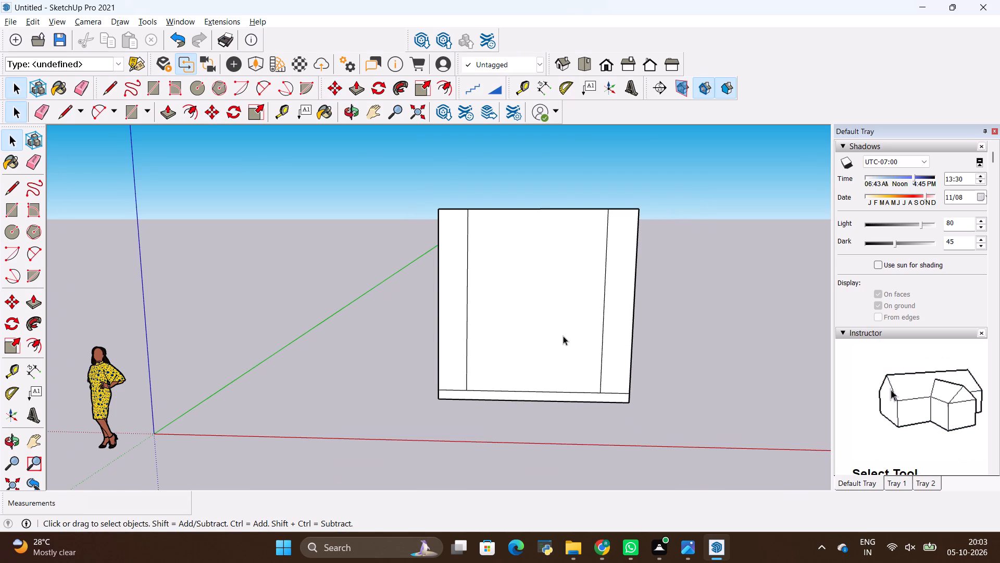
pyautogui.scroll(1, 586, 322)
pyautogui.hotkey('alt', 'Tab')
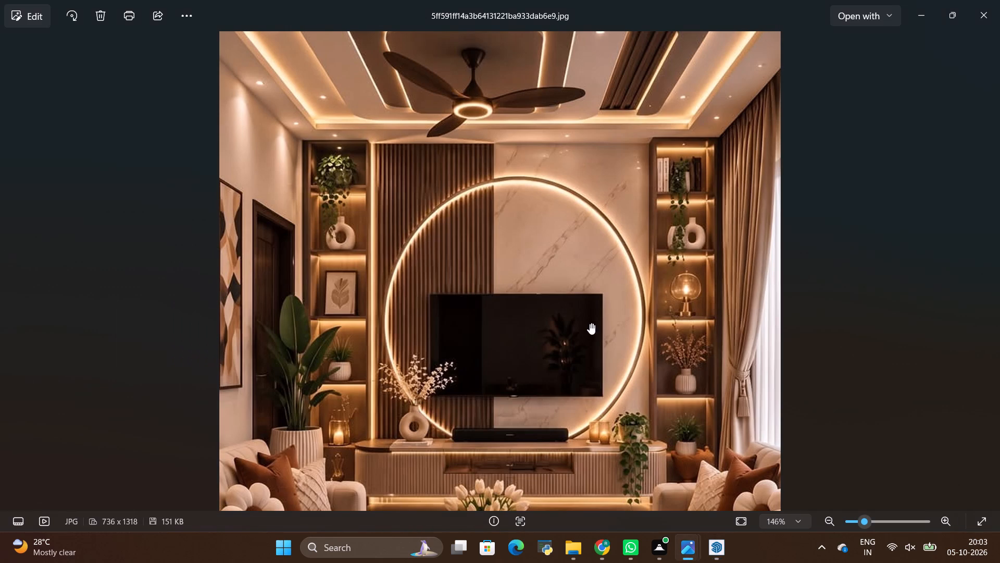
pyautogui.hotkey('alt', 'Tab')
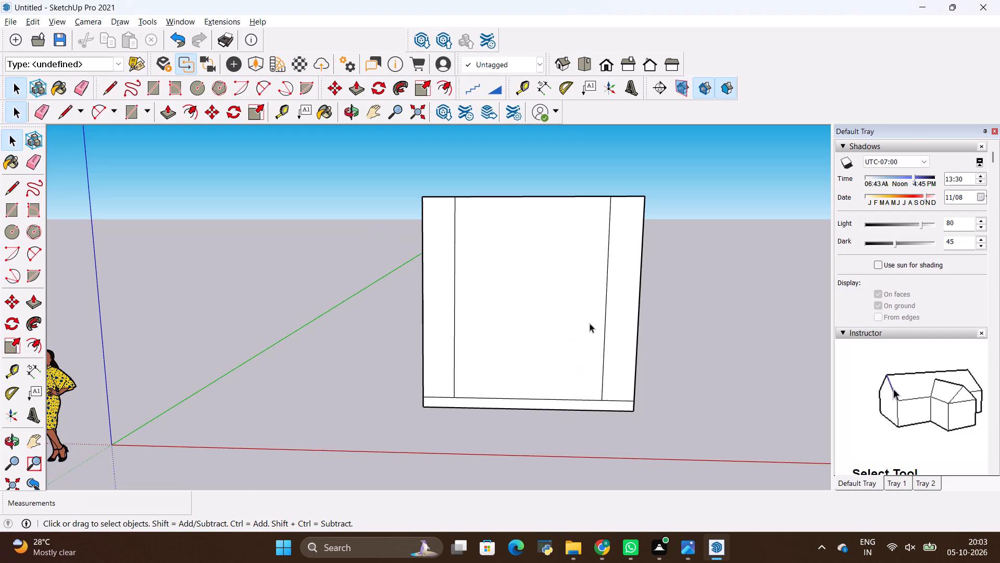
pyautogui.hotkey('alt', 'Tab')
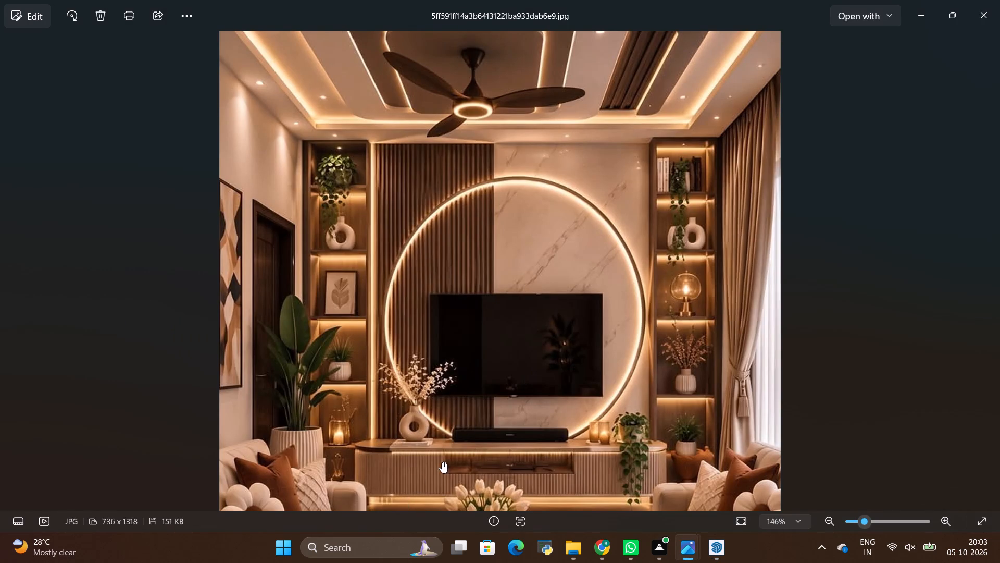
pyautogui.scroll(8, 449, 477)
pyautogui.scroll(4, 404, 461)
pyautogui.scroll(-7, 382, 440)
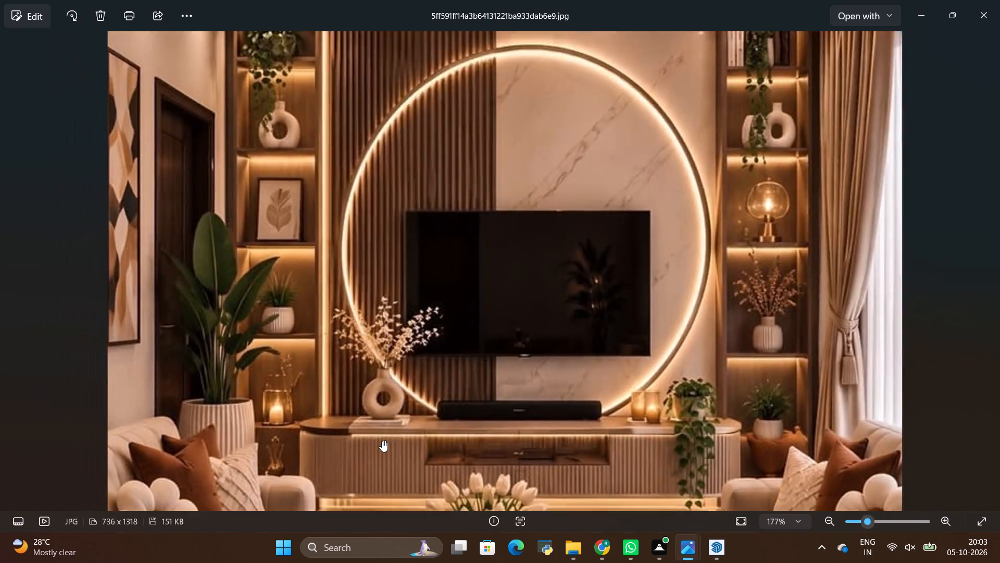
pyautogui.scroll(-3, 382, 440)
pyautogui.scroll(3, 627, 339)
pyautogui.hotkey('alt', 'Tab')
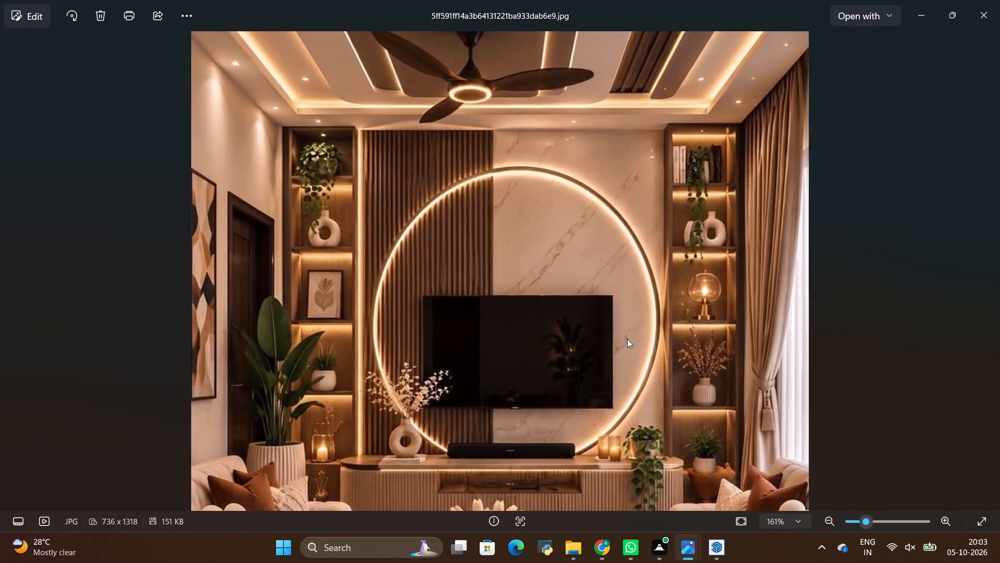
pyautogui.hotkey('alt', 'Tab')
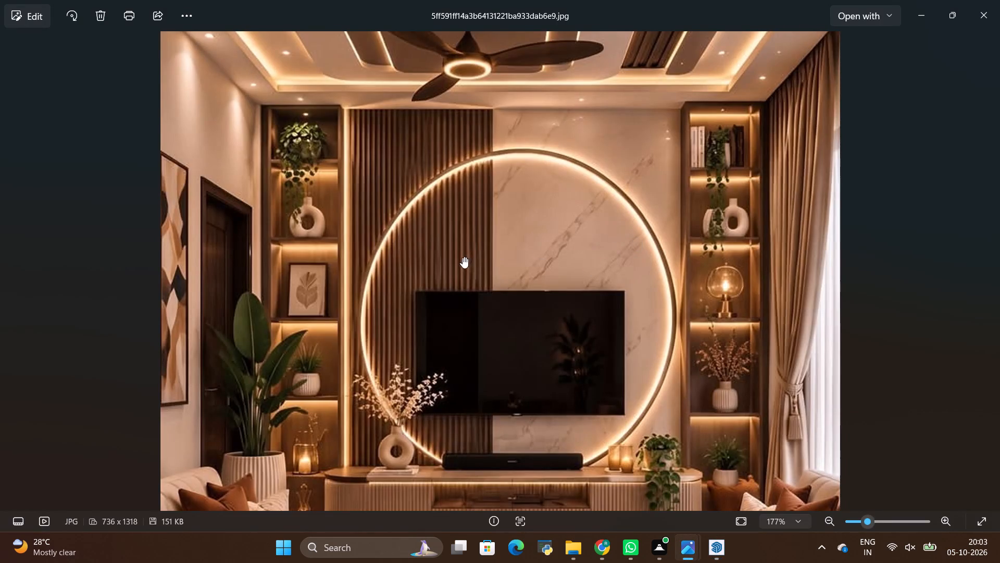
pyautogui.hotkey('alt', 'Tab')
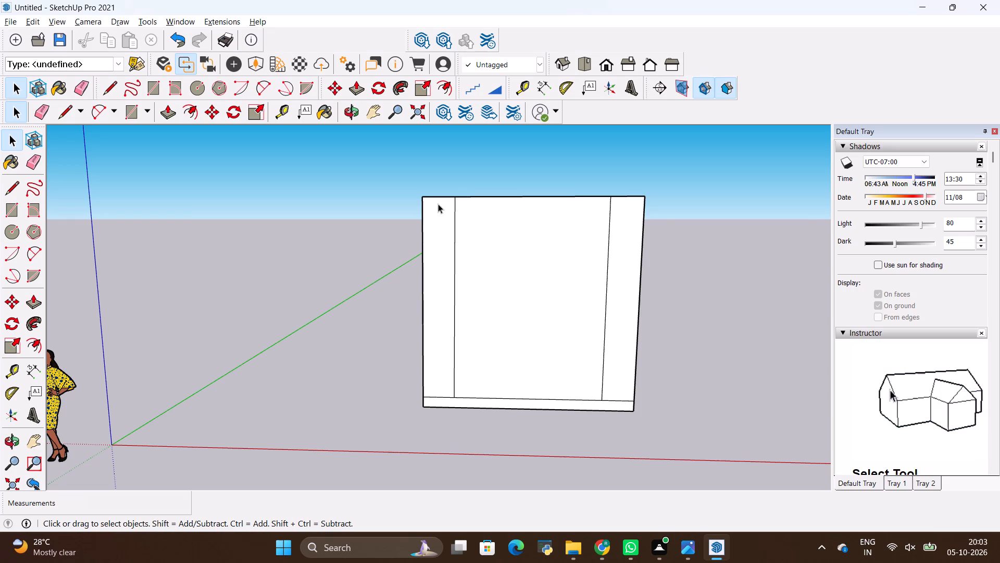
# Offset the outlines of the left and right shelf column faces 2" inward to form their frames.
pyautogui.scroll(2, 442, 198)
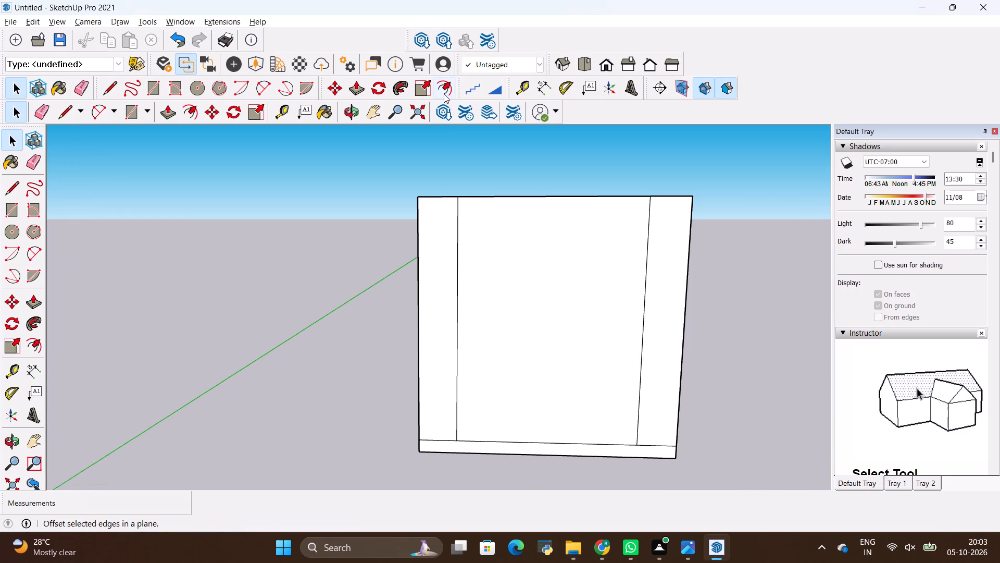
pyautogui.click(444, 94)
pyautogui.click(437, 280)
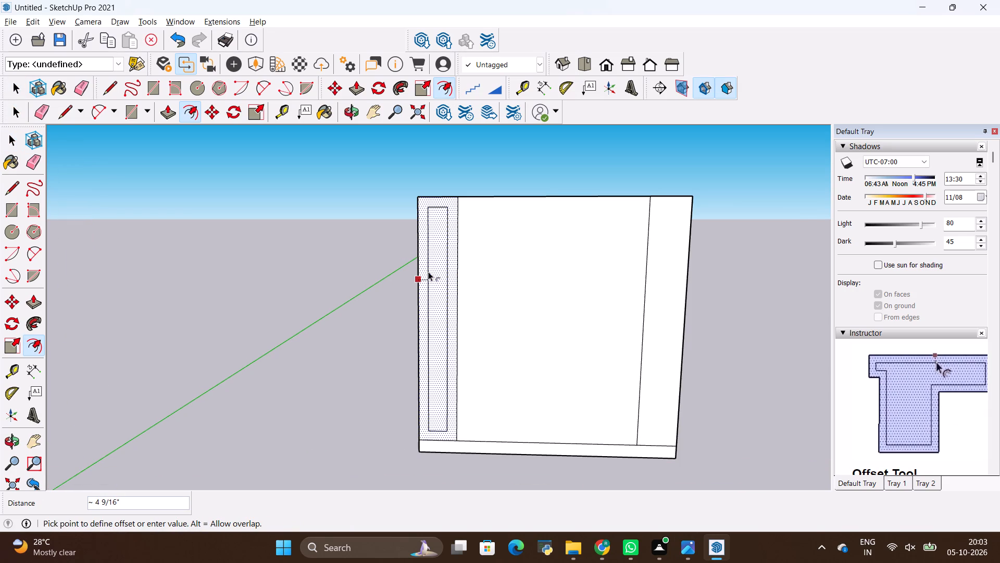
pyautogui.press('BackSpace')
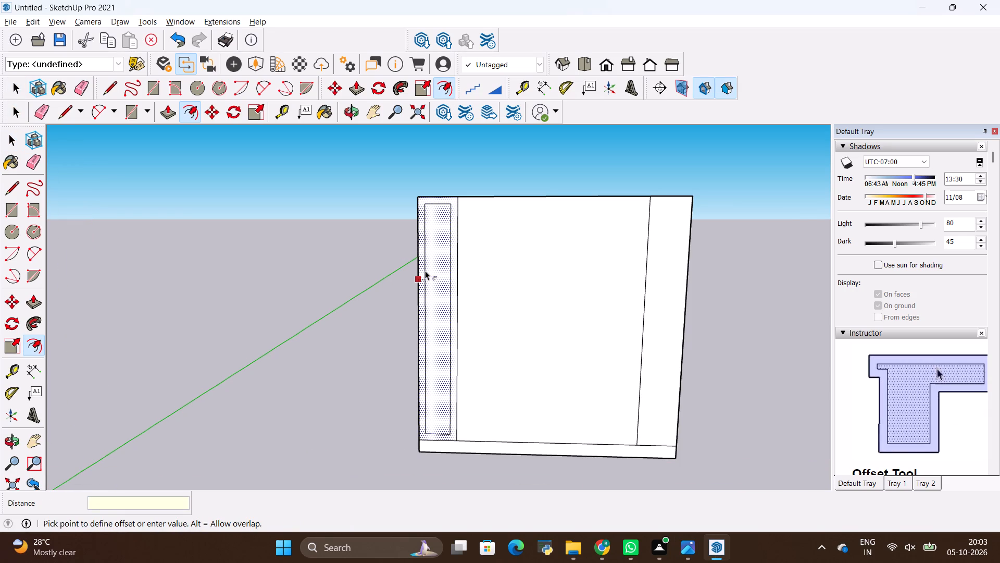
pyautogui.write('2"')
pyautogui.press('Return')
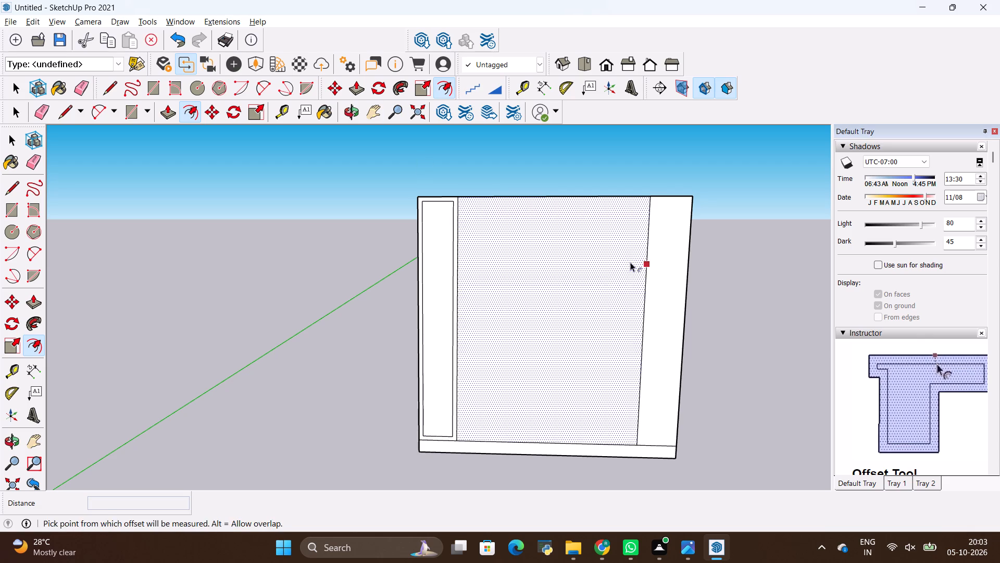
pyautogui.click(655, 256)
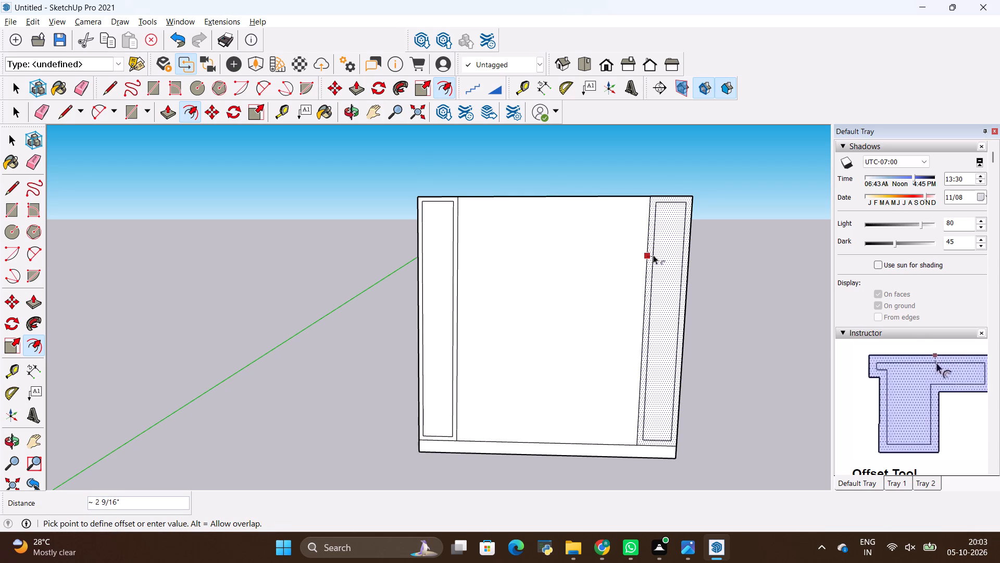
pyautogui.press('BackSpace')
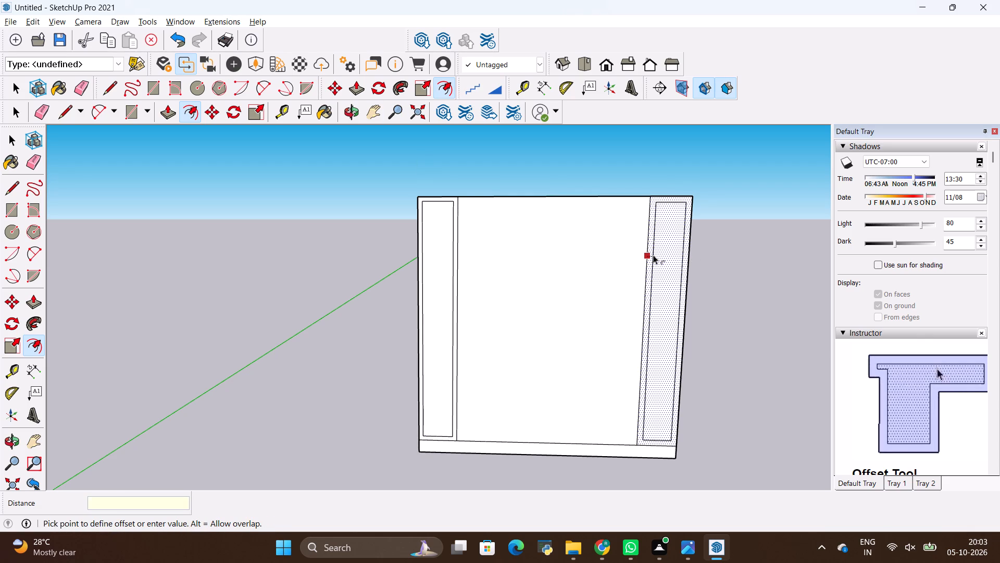
pyautogui.write('2"')
pyautogui.press('Return')
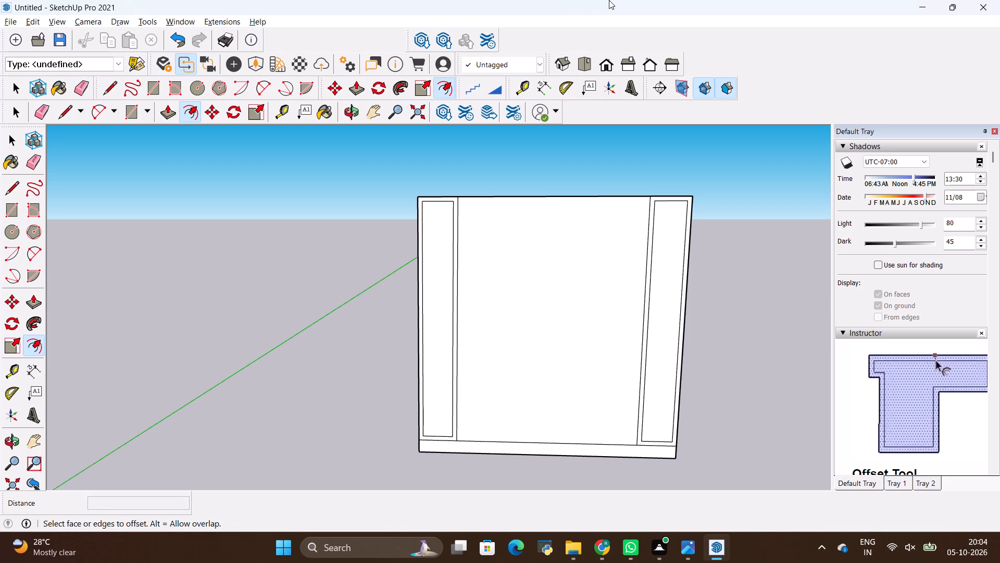
# Check the reference image again for the layout between the shelf columns, ending back in SketchUp.
pyautogui.hotkey('alt', 'Tab')
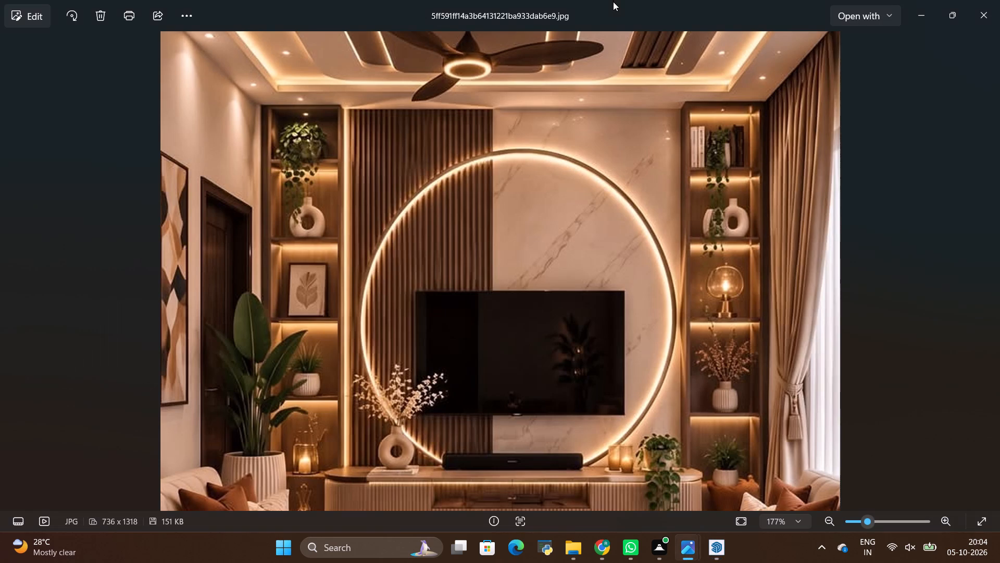
pyautogui.hotkey('alt', 'Tab')
pyautogui.hotkey('alt', 'Tab')
pyautogui.scroll(-3, 537, 330)
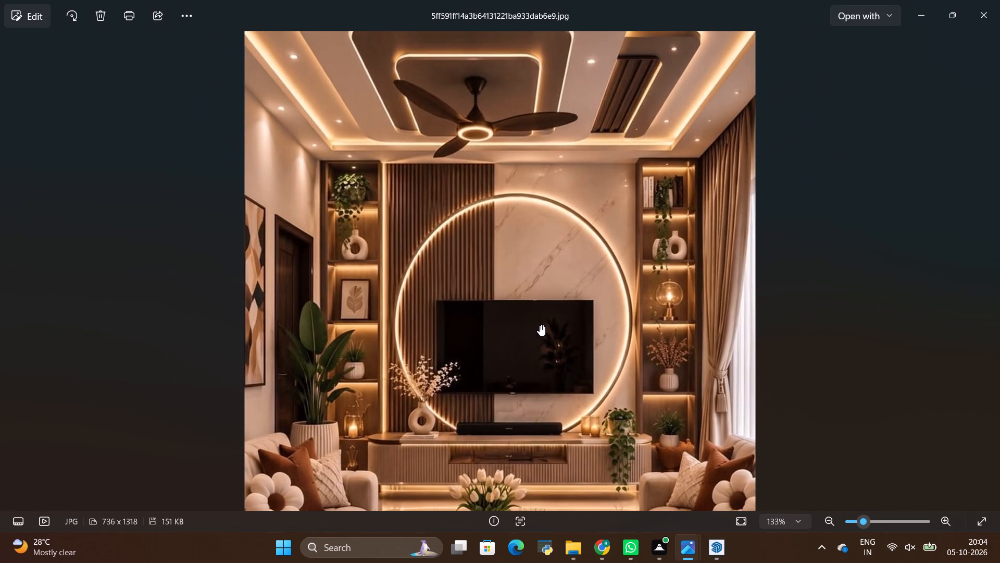
pyautogui.hotkey('alt', 'Tab')
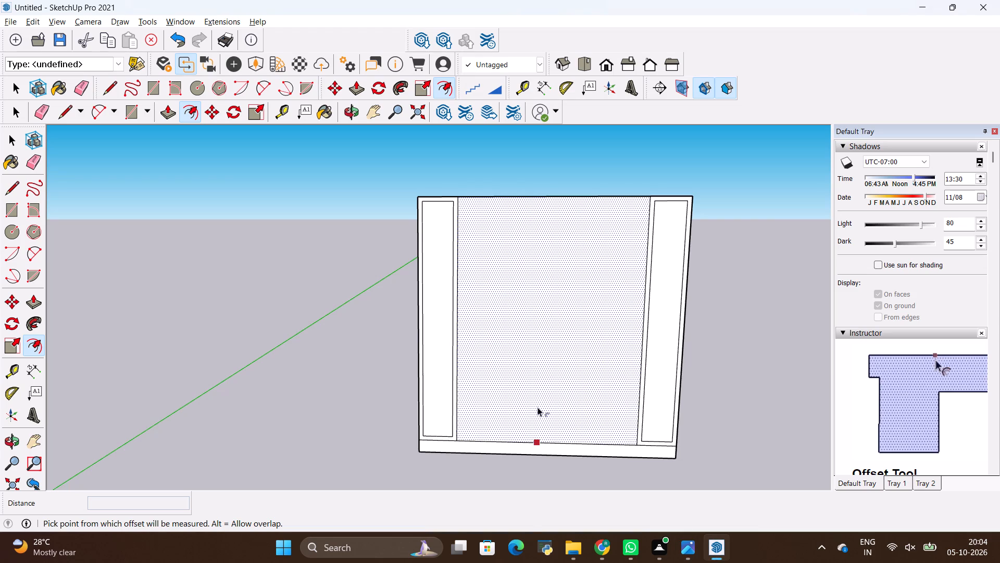
# Copy the full-width line above the wall's bottom strip 18" upward across the wall to mark the console zone.
pyautogui.press('space')
pyautogui.click(351, 436)
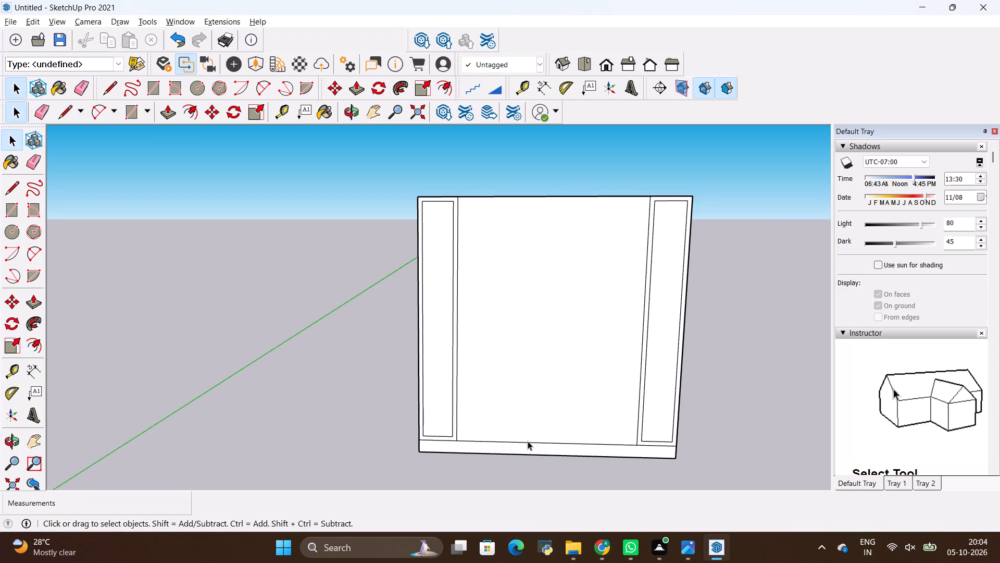
pyautogui.click(528, 442)
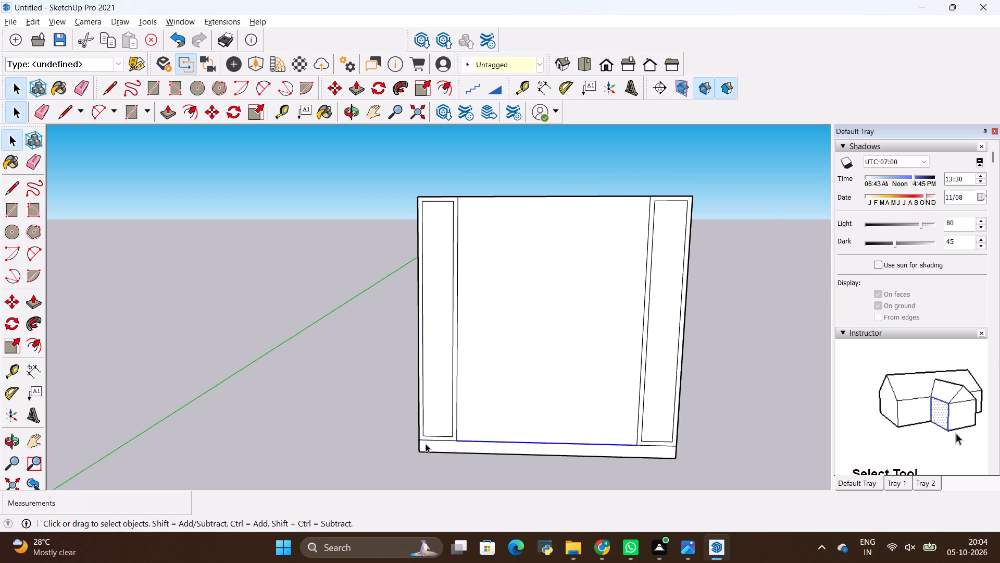
pyautogui.scroll(4, 426, 444)
pyautogui.keyDown('ctrl'); pyautogui.click(434, 438); pyautogui.keyUp('ctrl')
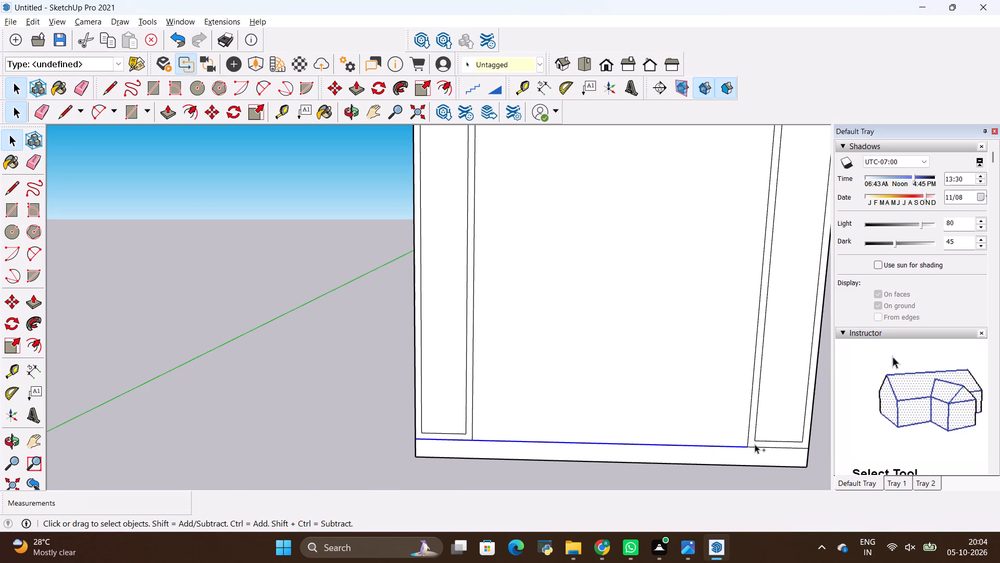
pyautogui.keyDown('ctrl'); pyautogui.click(755, 447); pyautogui.keyUp('ctrl')
pyautogui.press('m')
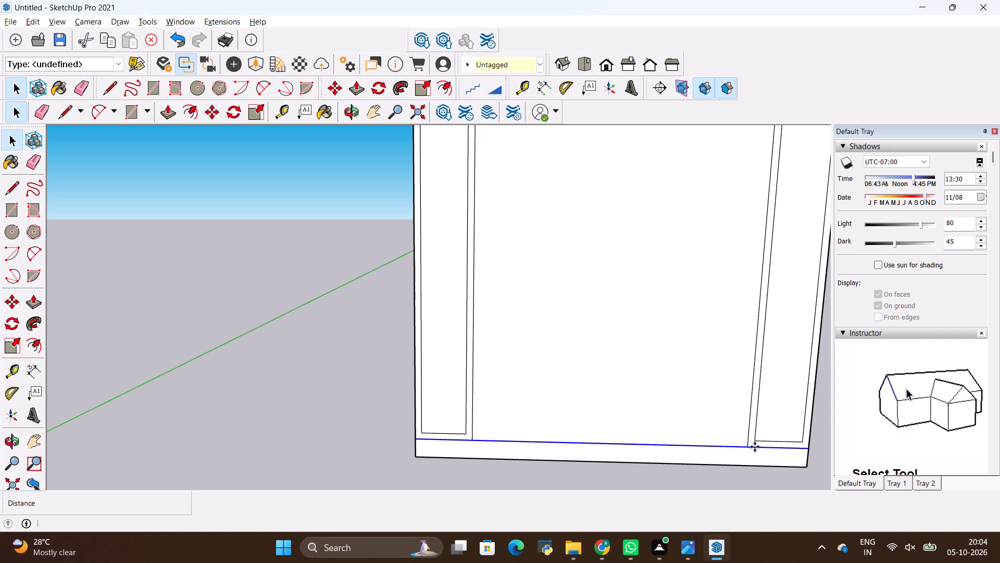
pyautogui.click(686, 446)
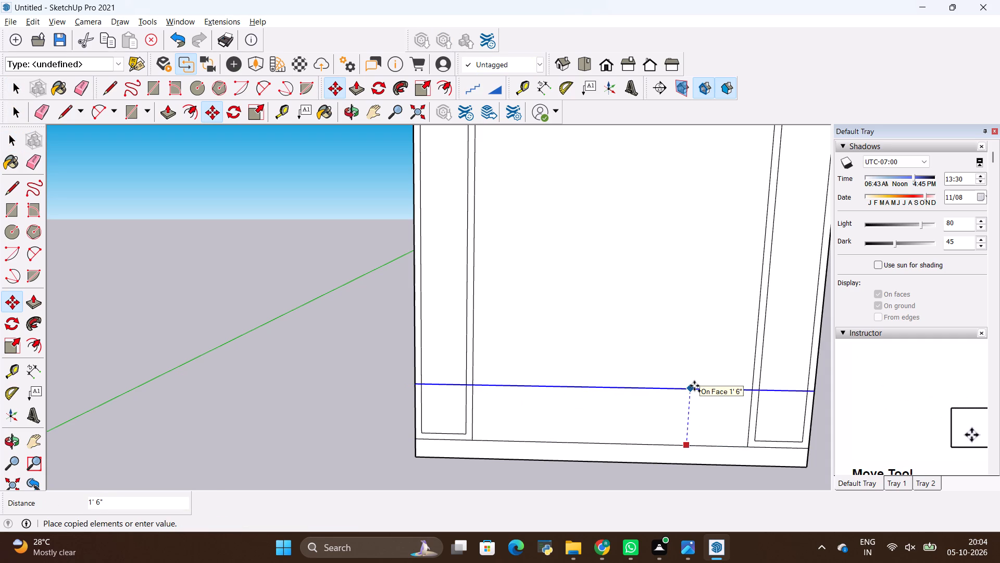
pyautogui.press('BackSpace')
pyautogui.write('18')
pyautogui.hotkey('shift', '"')
pyautogui.press('Return')
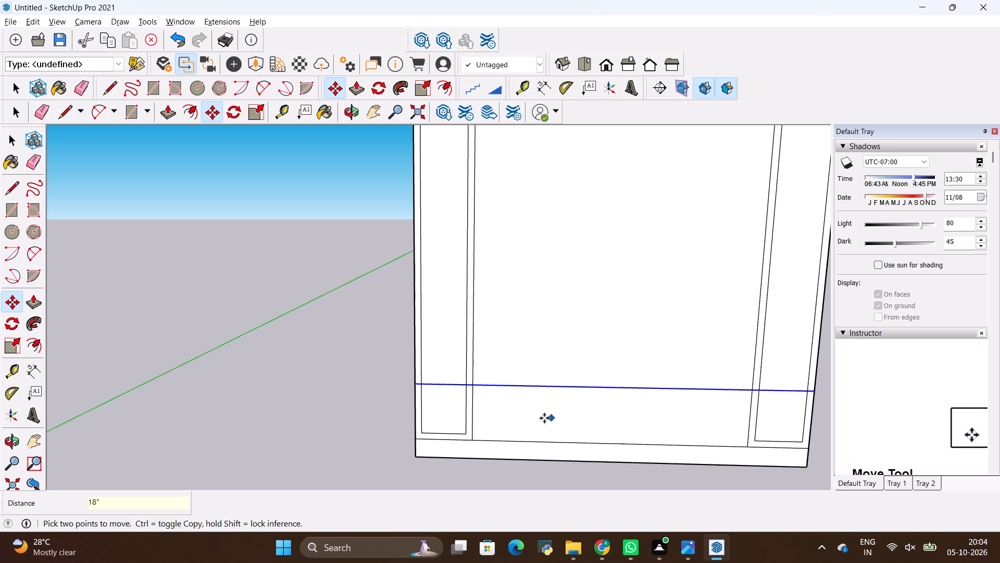
# Examine the reference image for how the lower shelf columns meet the TV console, ending back in SketchUp.
pyautogui.scroll(-4, 544, 418)
pyautogui.scroll(2, 544, 352)
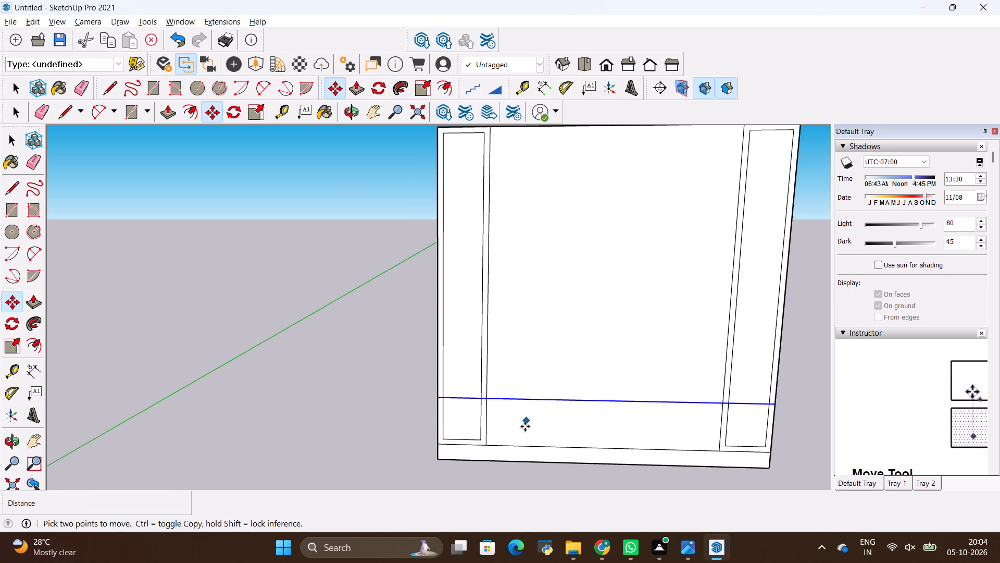
pyautogui.hotkey('alt', 'Tab')
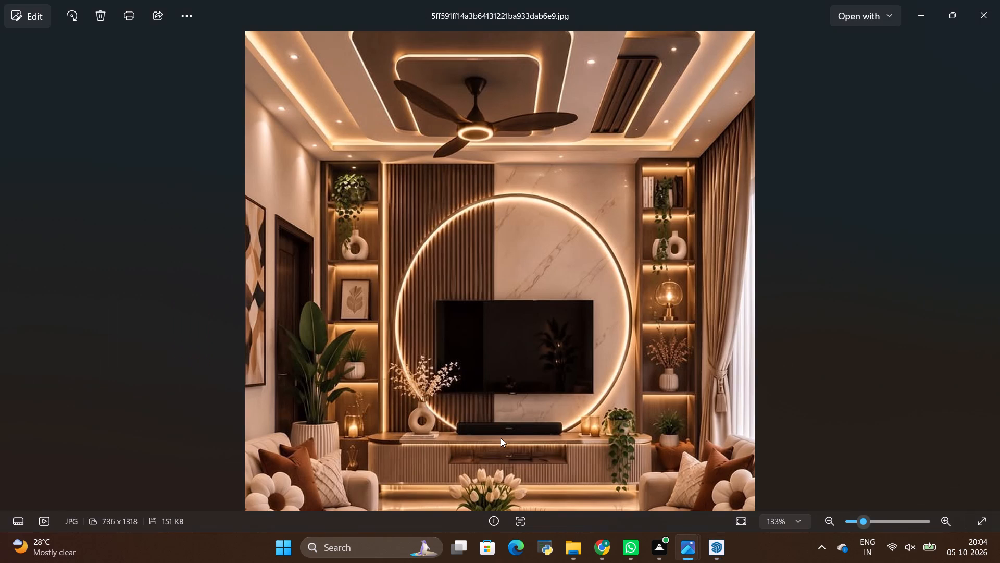
pyautogui.hotkey('alt', 'Tab')
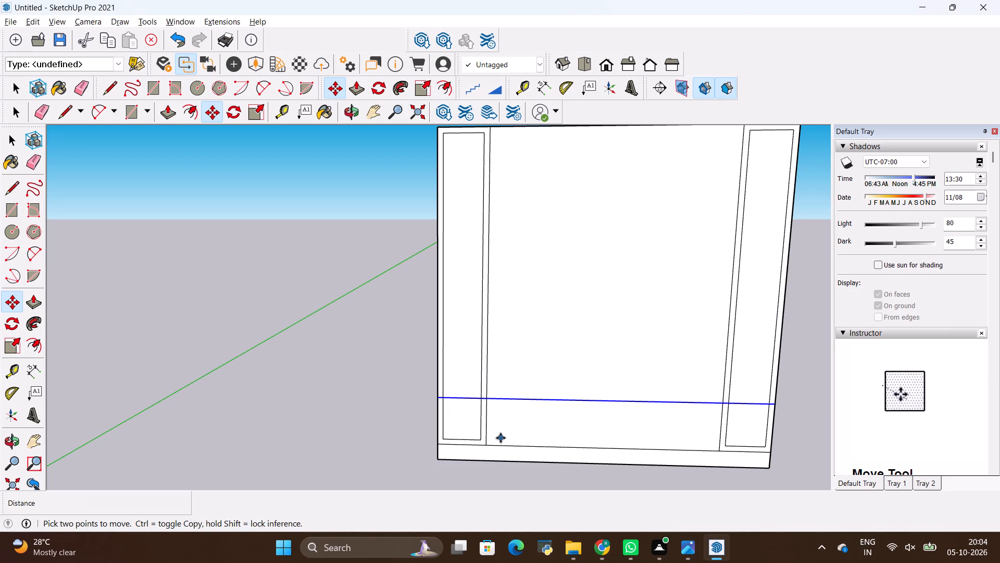
pyautogui.hotkey('alt', 'Tab')
pyautogui.scroll(4, 240, 455)
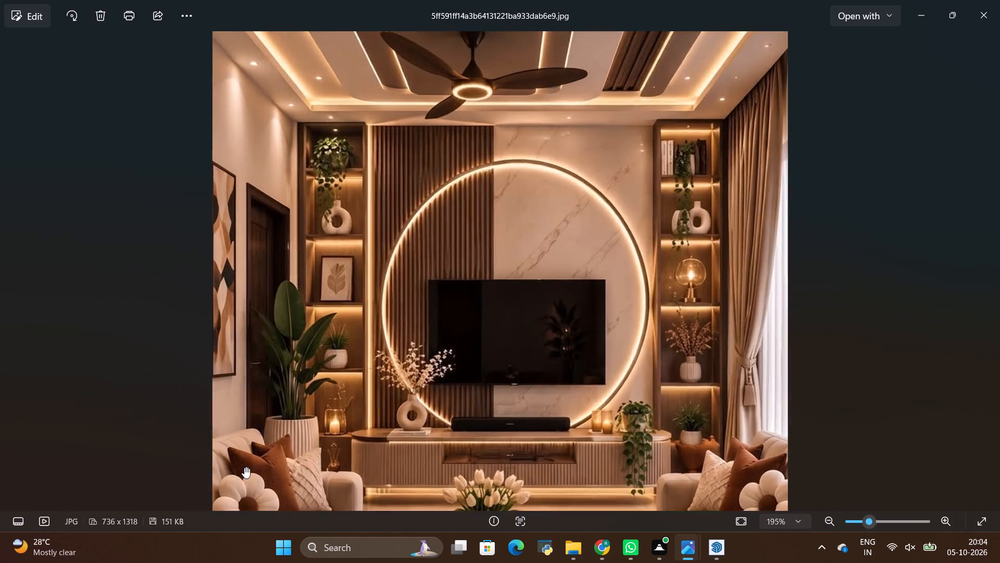
pyautogui.scroll(4, 309, 466)
pyautogui.scroll(-6, 284, 452)
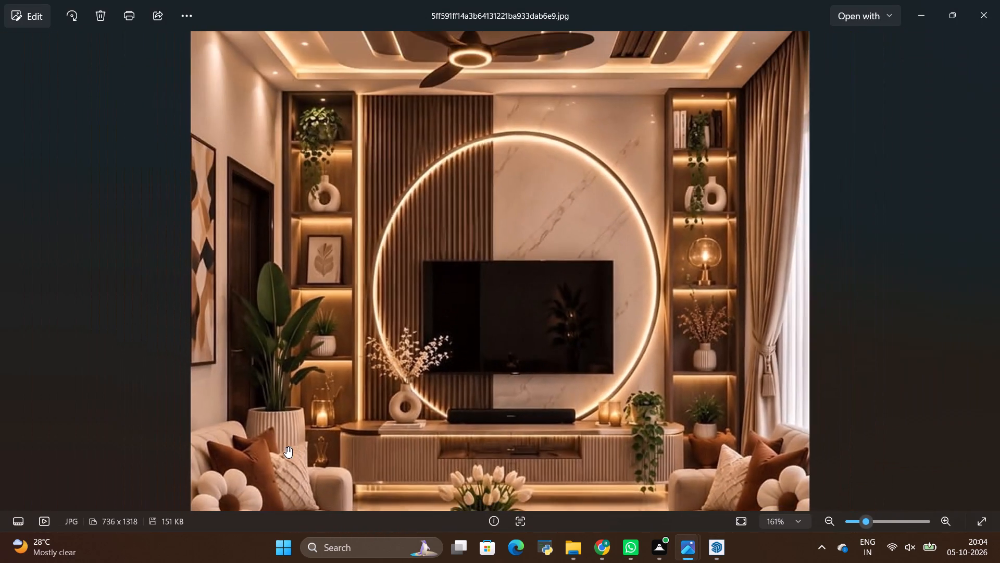
pyautogui.hotkey('alt', 'Tab')
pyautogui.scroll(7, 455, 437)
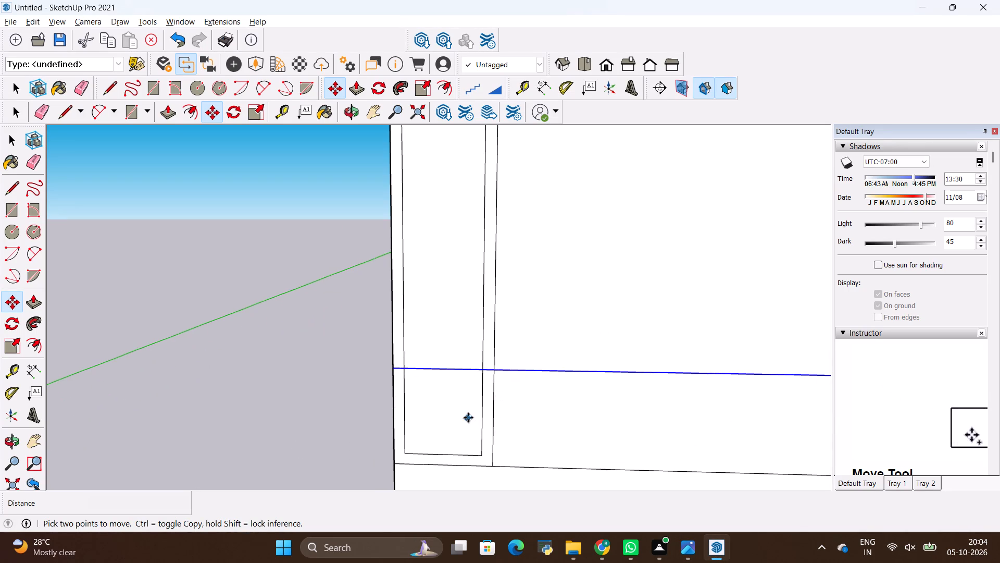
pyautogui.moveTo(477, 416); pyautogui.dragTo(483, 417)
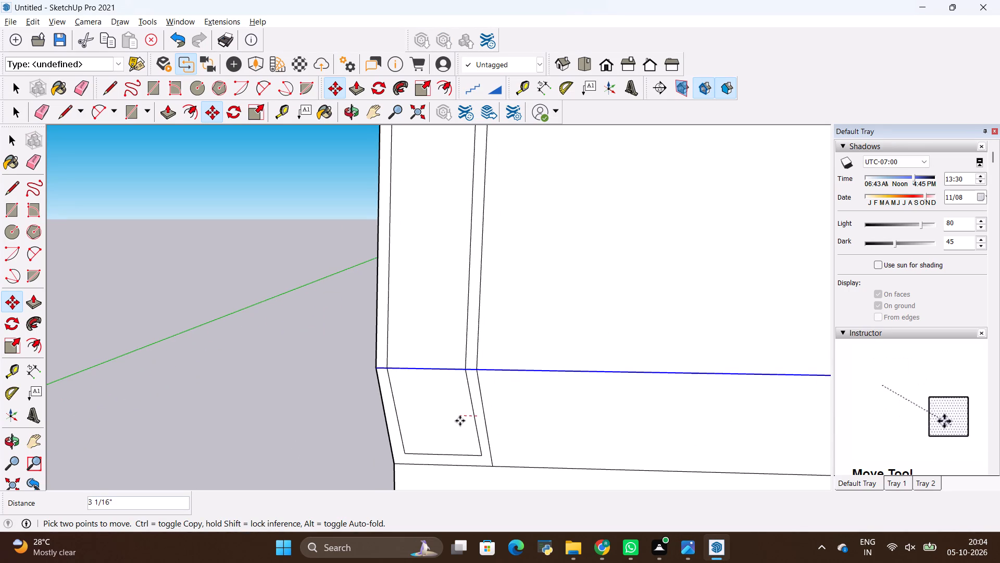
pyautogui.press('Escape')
# Erase the inner vertical edges of both shelf columns and their frames below the new horizontal line.
pyautogui.press('space')
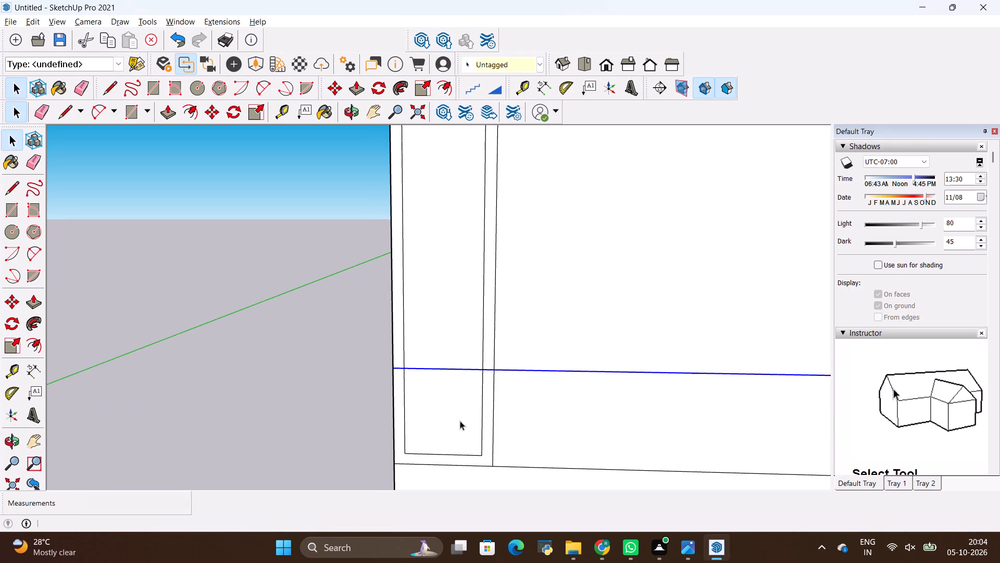
pyautogui.click(322, 421)
pyautogui.press('e')
pyautogui.scroll(4, 489, 410)
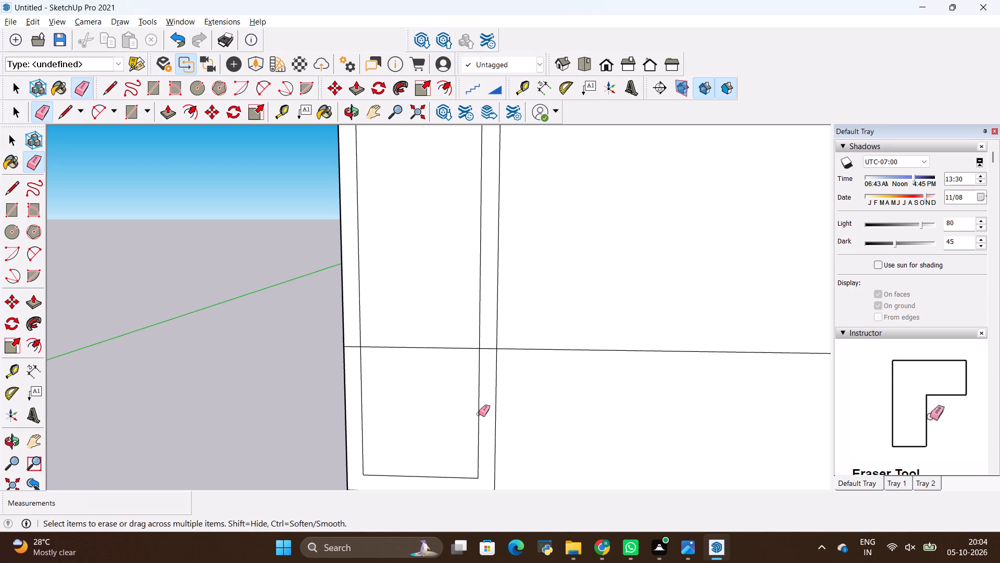
pyautogui.moveTo(480, 414); pyautogui.dragTo(471, 415)
pyautogui.moveTo(493, 408); pyautogui.dragTo(504, 409)
pyautogui.click(508, 411)
pyautogui.scroll(-10, 351, 372)
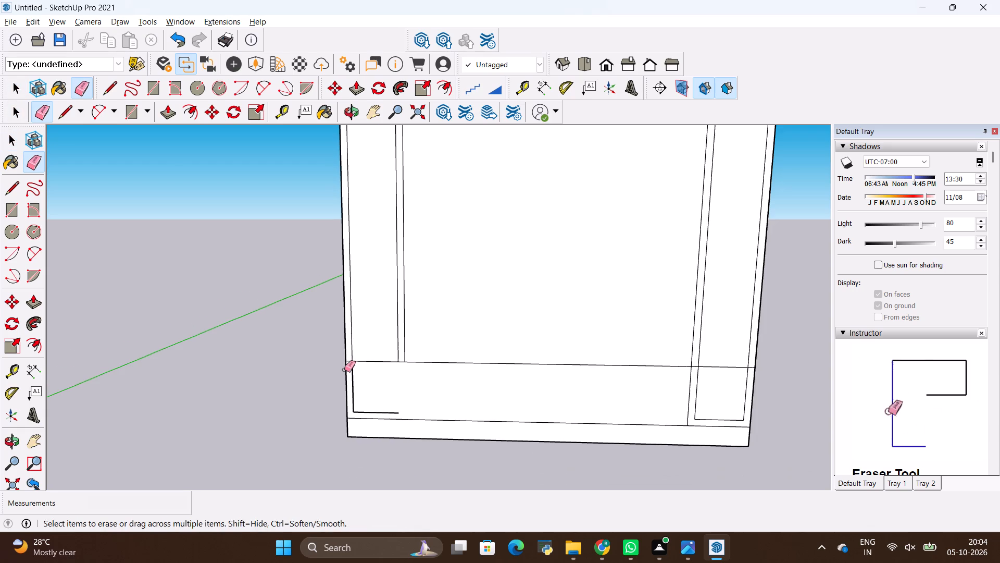
pyautogui.scroll(5, 701, 388)
pyautogui.moveTo(705, 382); pyautogui.dragTo(676, 385)
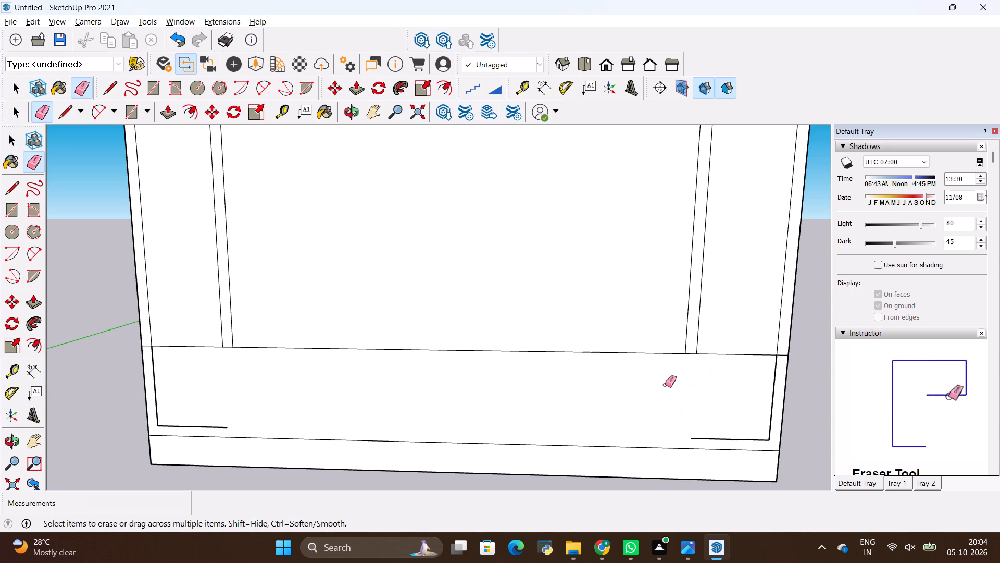
# Draw a line about 7' 4" long joining the bottom edges of the two column frames, and leave nothing selected.
pyautogui.hotkey('alt', 'Tab')
pyautogui.hotkey('alt', 'Tab')
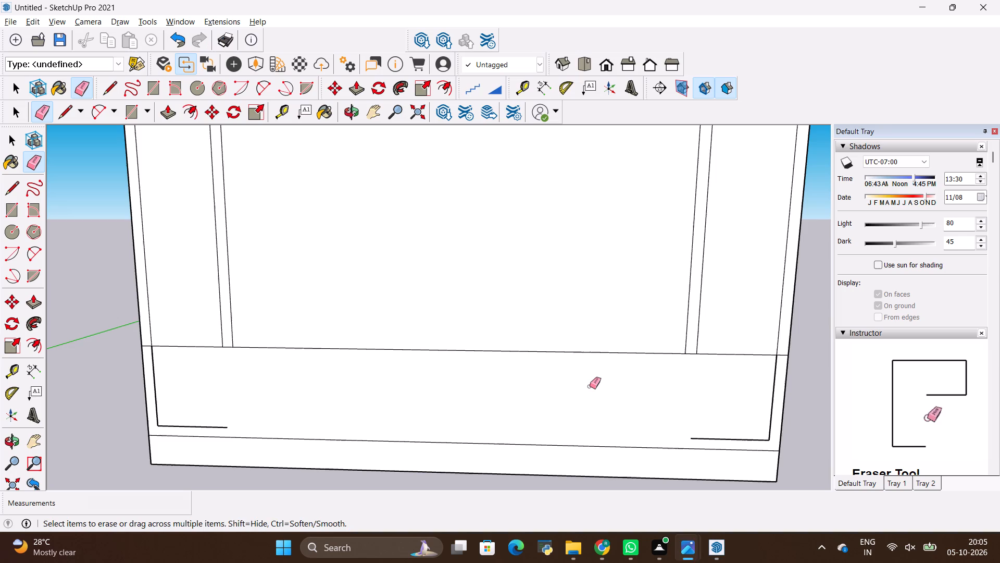
pyautogui.scroll(-3, 585, 373)
pyautogui.press('l')
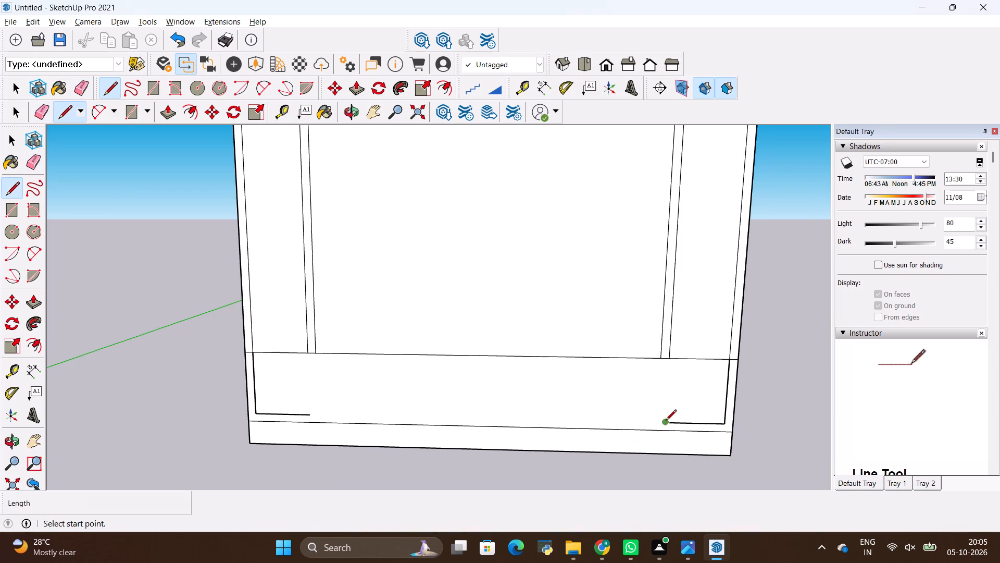
pyautogui.moveTo(670, 420); pyautogui.dragTo(653, 422)
pyautogui.click(309, 414)
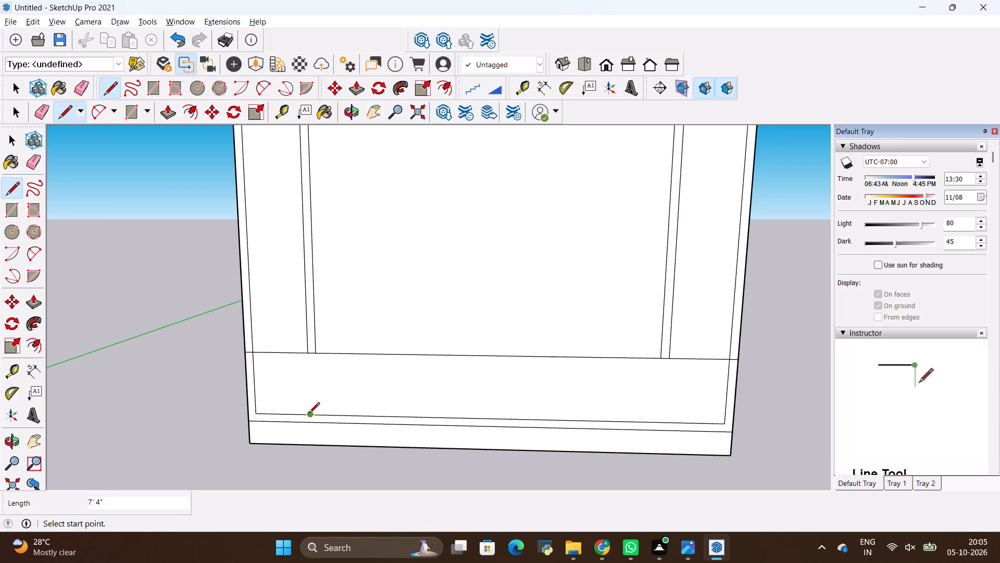
pyautogui.press('space')
pyautogui.click(195, 403)
# Compare the wall layout with the reference image, examining the shelf columns, central panel and console, ending back in SketchUp.
pyautogui.scroll(-10, 413, 381)
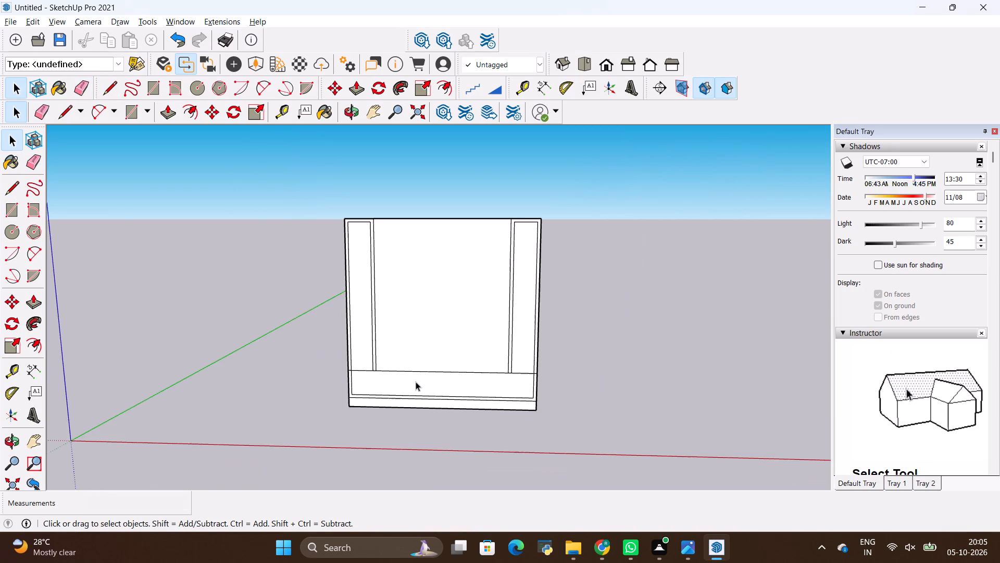
pyautogui.scroll(4, 442, 284)
pyautogui.hotkey('alt', 'Tab')
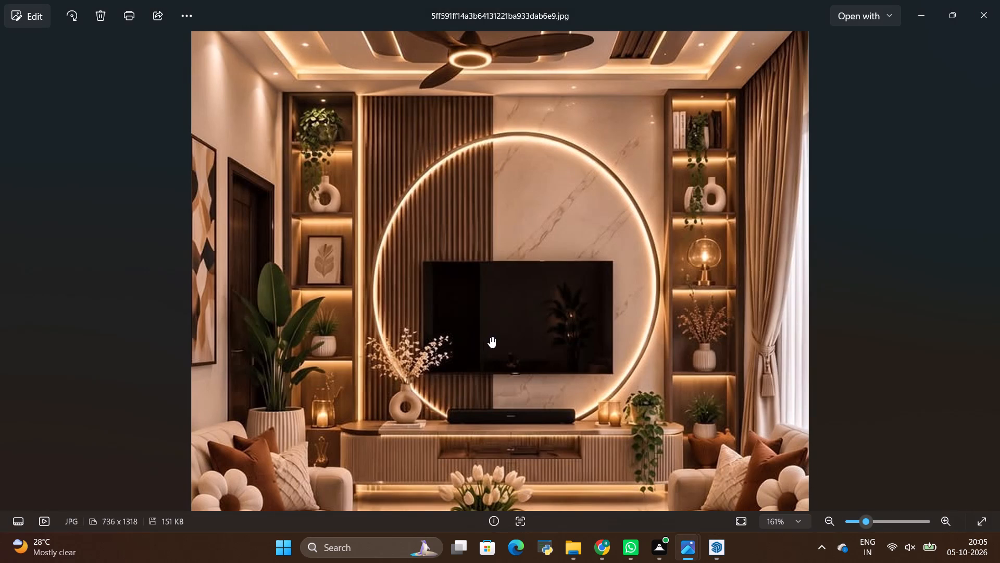
pyautogui.hotkey('alt', 'Tab')
pyautogui.hotkey('alt', 'Tab')
pyautogui.hotkey('alt', 'Tab')
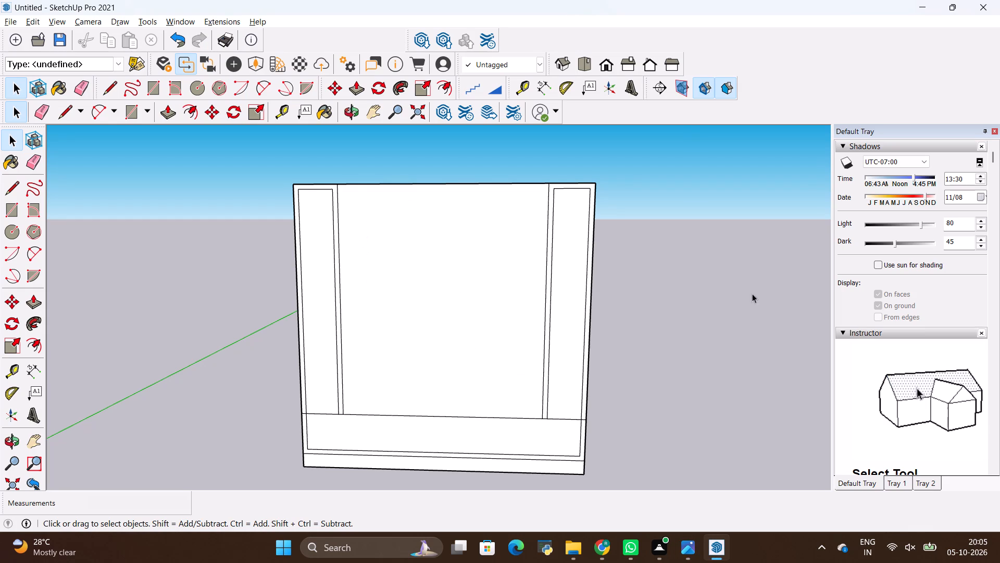
pyautogui.click(733, 294)
pyautogui.scroll(2, 424, 286)
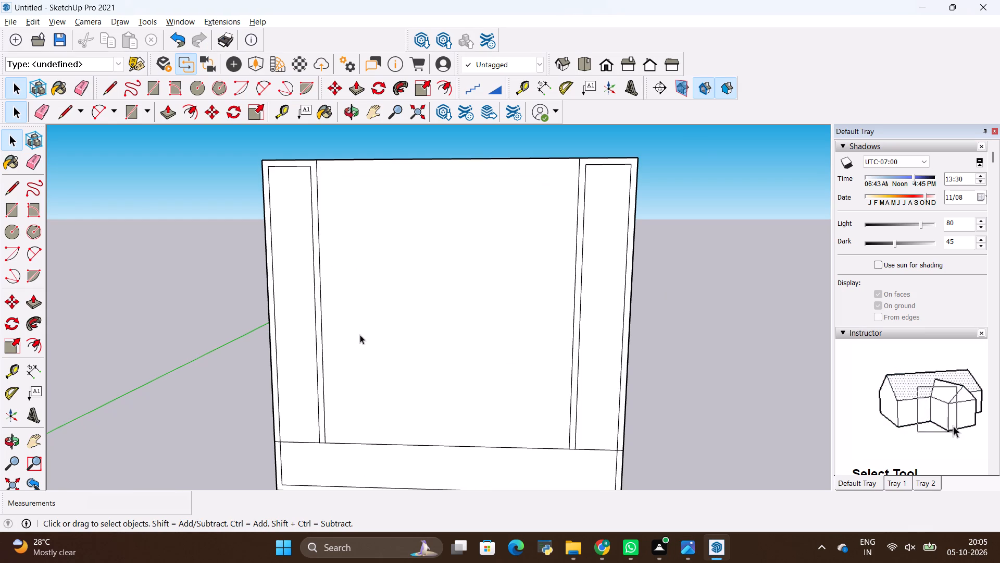
pyautogui.scroll(2, 339, 315)
pyautogui.scroll(-3, 339, 315)
pyautogui.hotkey('alt', 'Tab')
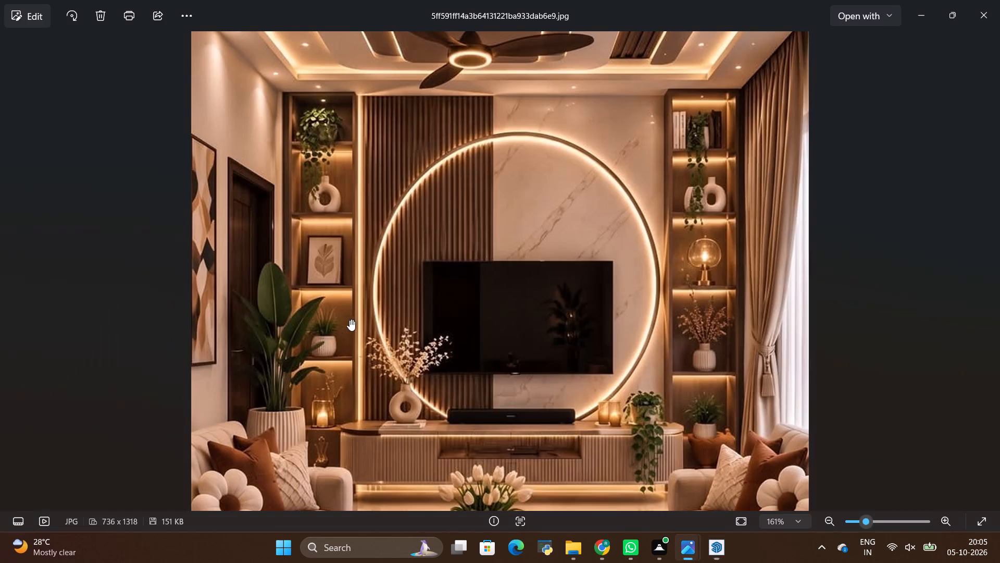
pyautogui.scroll(-3, 405, 331)
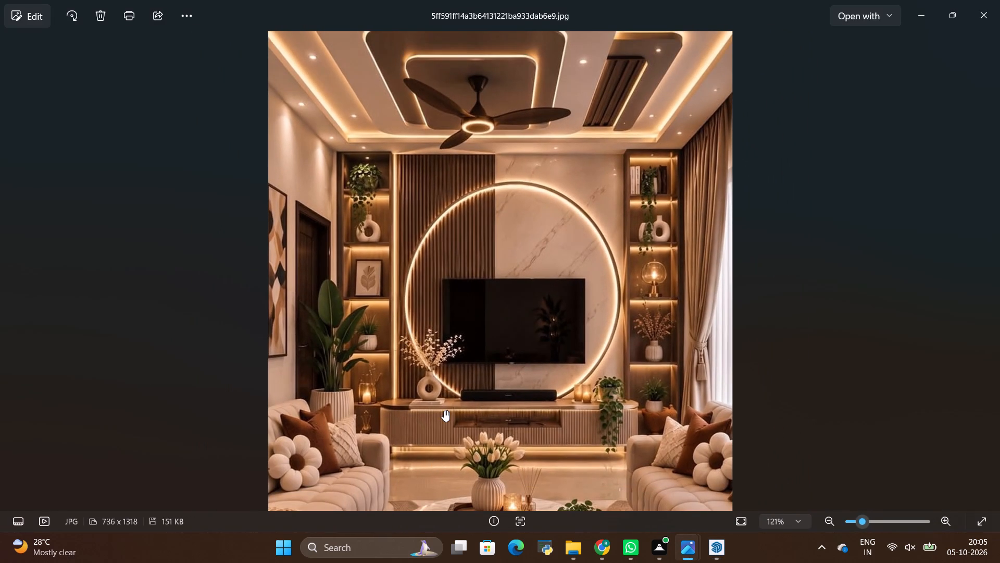
pyautogui.scroll(1, 444, 410)
pyautogui.hotkey('alt', 'Tab')
pyautogui.scroll(-2, 455, 401)
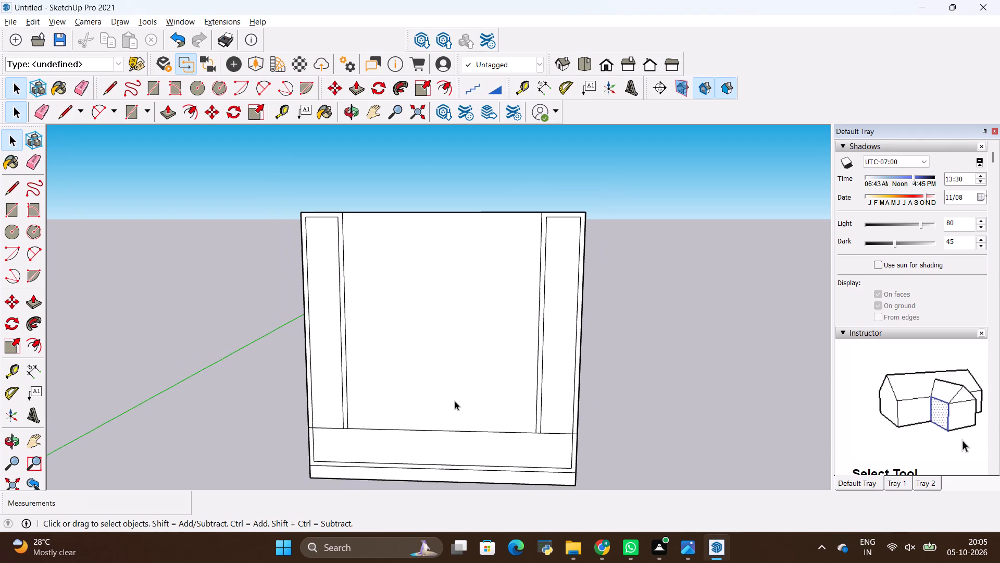
pyautogui.hotkey('alt', 'Tab')
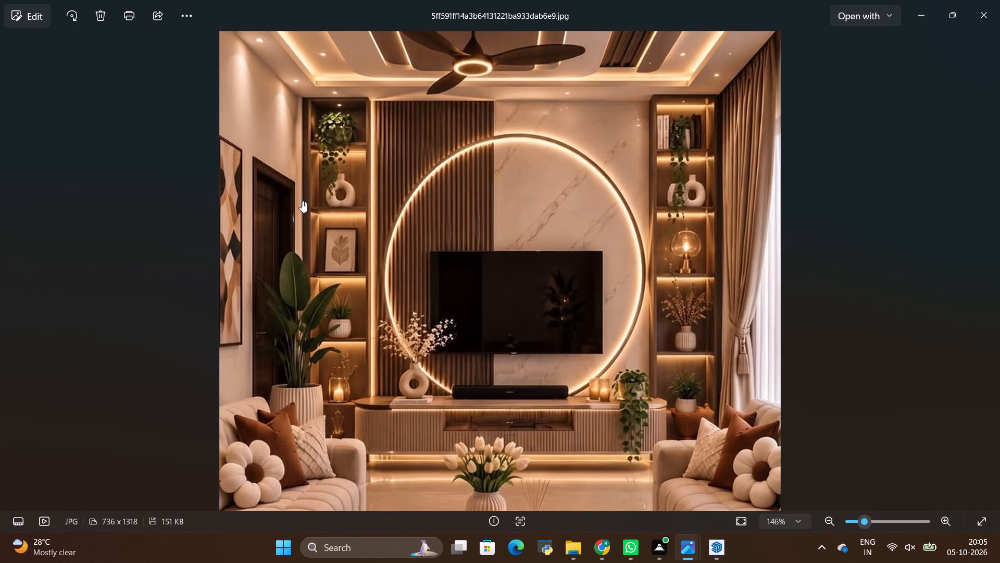
pyautogui.hotkey('alt', 'Tab')
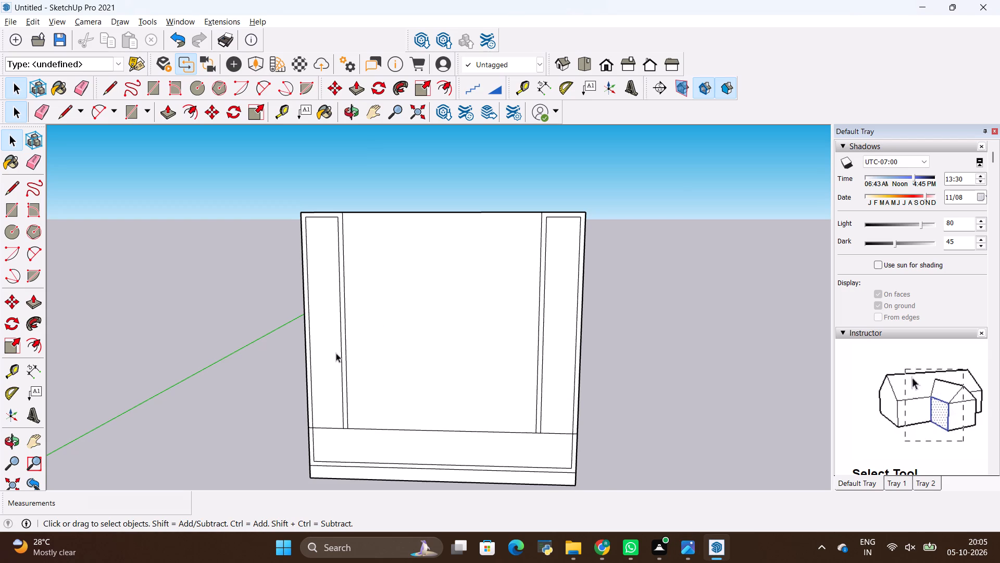
# Copy the horizontal line segments under both shelf columns and the central panel 1" upward, and leave nothing selected.
pyautogui.scroll(3, 339, 351)
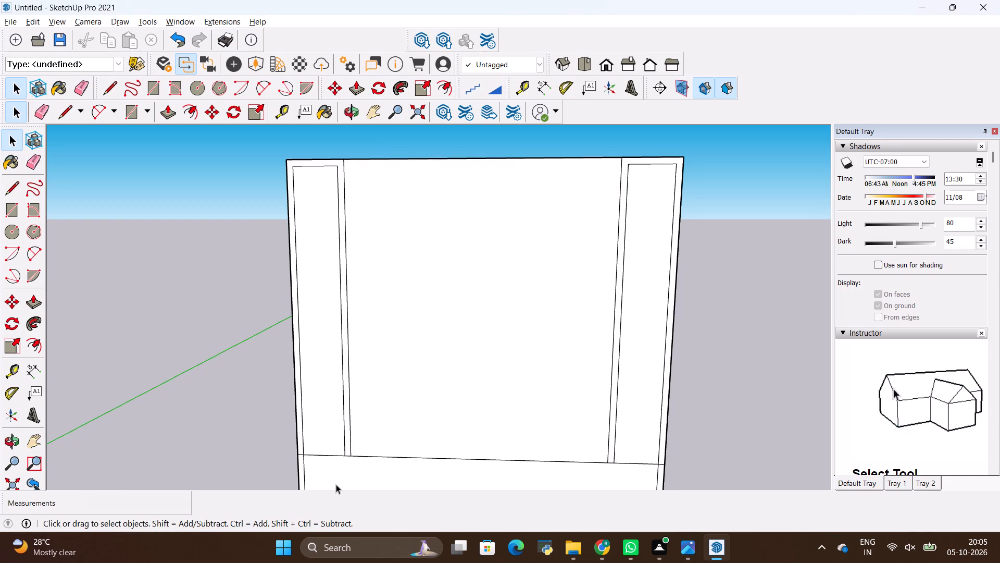
pyautogui.press('space')
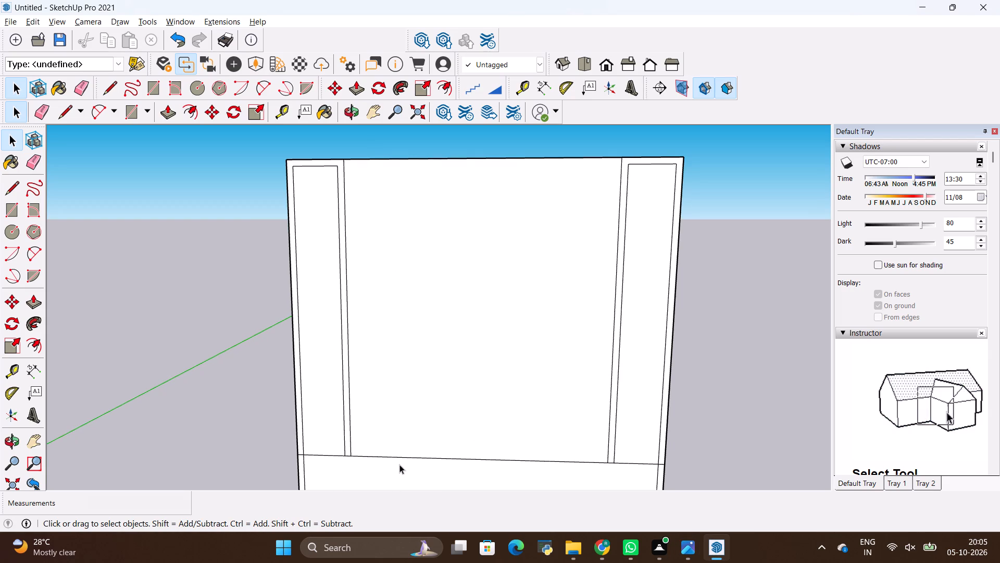
pyautogui.click(405, 456)
pyautogui.click(406, 460)
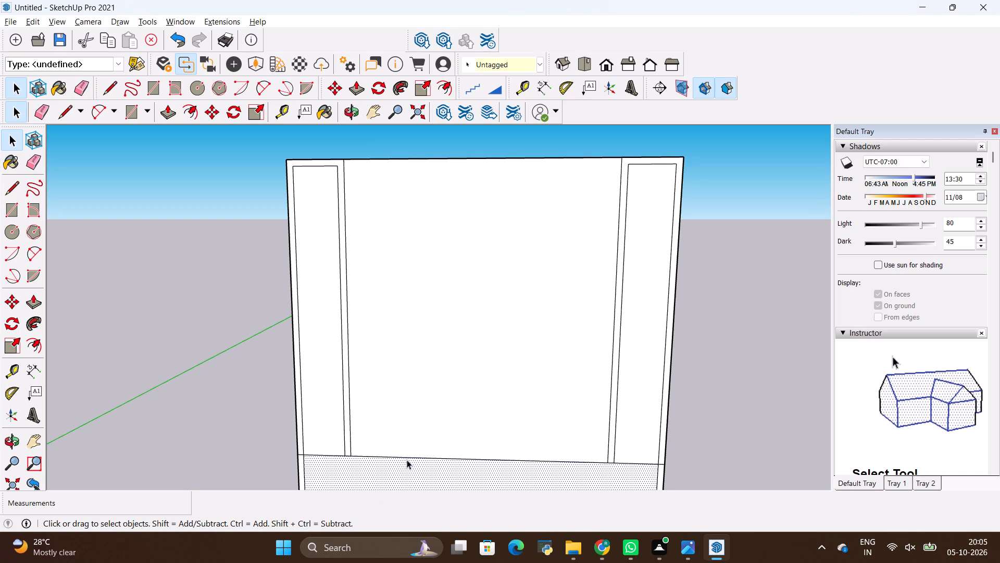
pyautogui.click(407, 458)
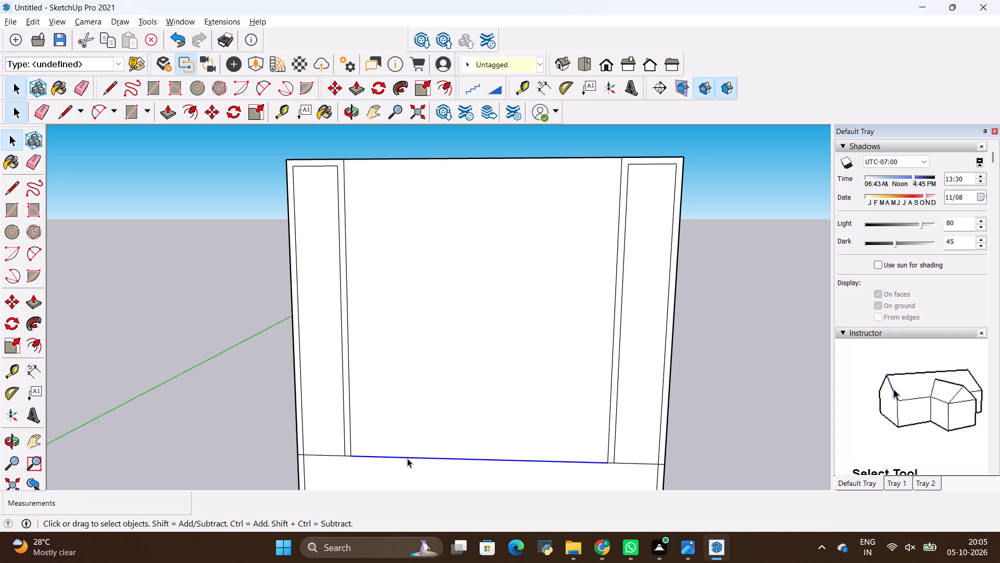
pyautogui.scroll(6, 322, 450)
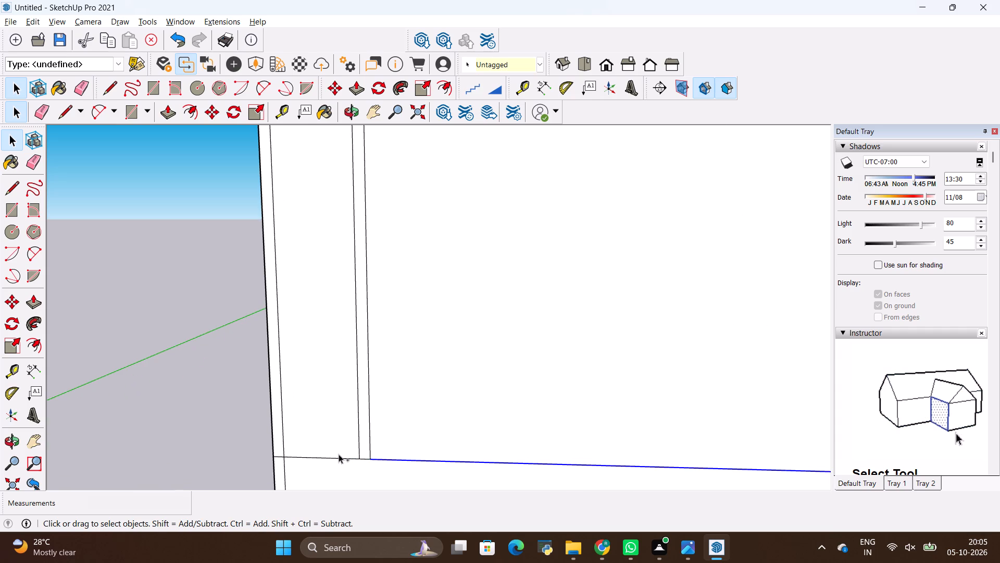
pyautogui.keyDown('ctrl'); pyautogui.click(340, 457); pyautogui.keyUp('ctrl')
pyautogui.scroll(-5, 271, 431)
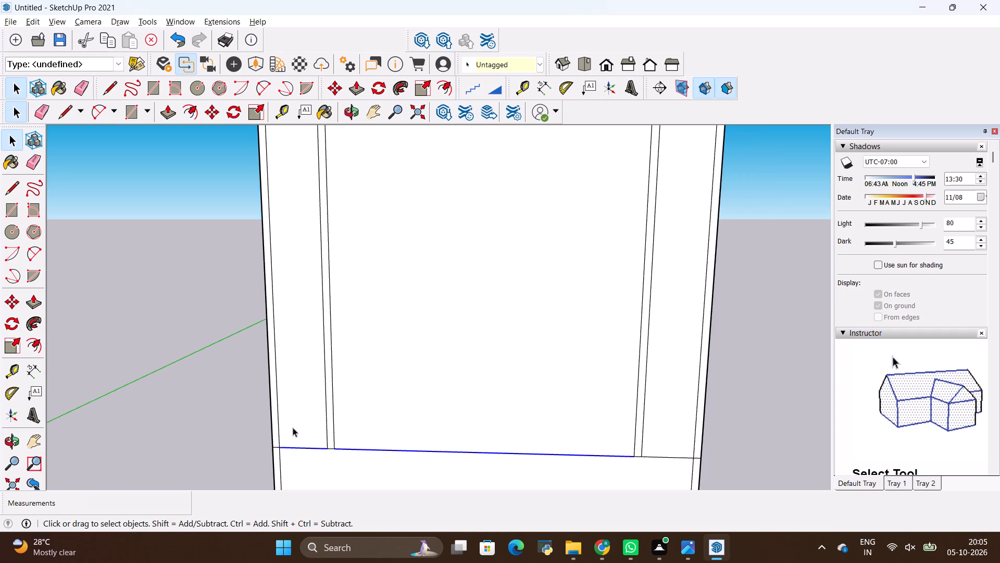
pyautogui.scroll(2, 657, 451)
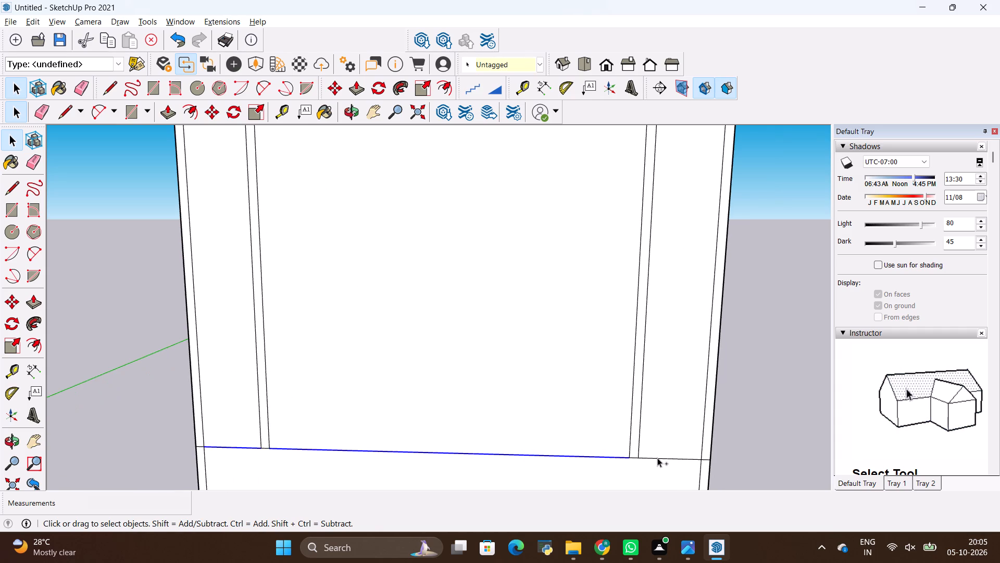
pyautogui.keyDown('ctrl'); pyautogui.click(659, 456); pyautogui.keyUp('ctrl')
pyautogui.keyDown('ctrl'); pyautogui.click(658, 458); pyautogui.keyUp('ctrl')
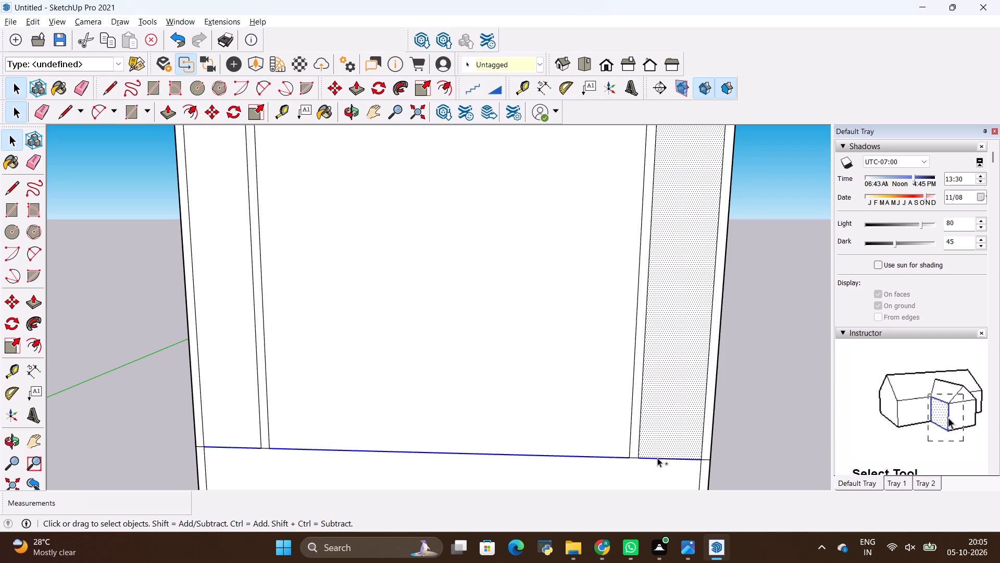
pyautogui.press('m')
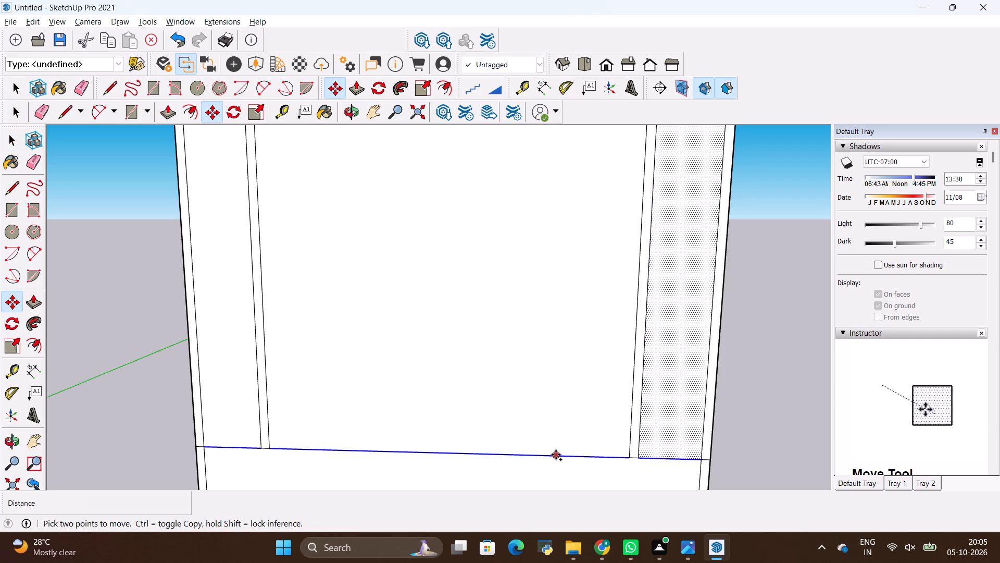
pyautogui.keyDown('ctrl'); pyautogui.click(555, 454); pyautogui.keyUp('ctrl')
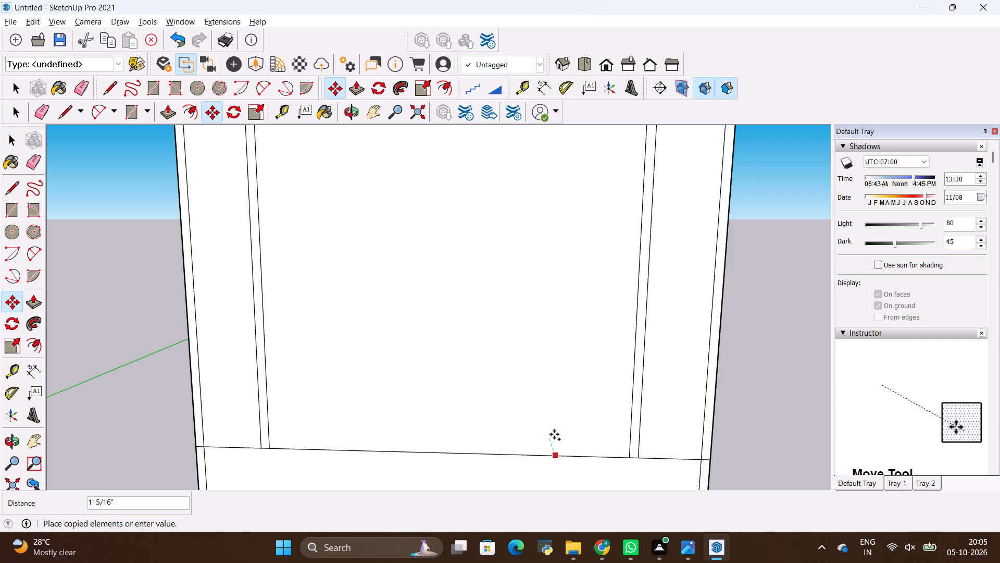
pyautogui.press('BackSpace')
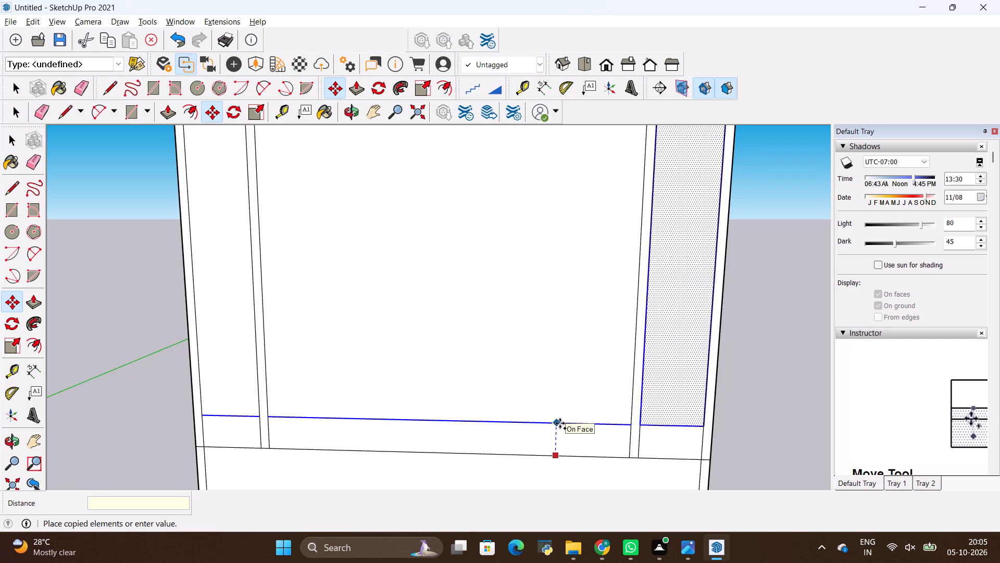
pyautogui.write('1"')
pyautogui.press('Return')
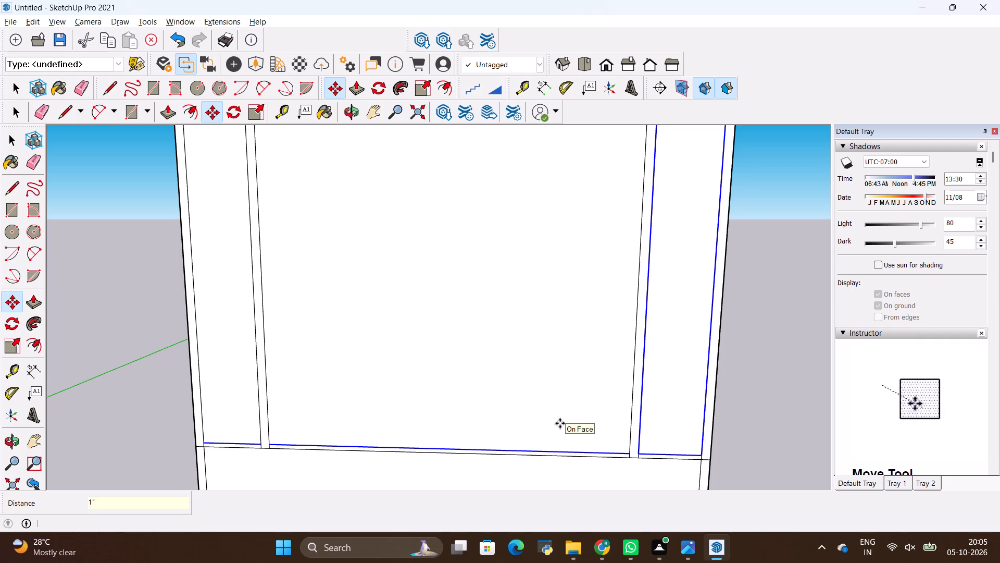
pyautogui.press('space')
pyautogui.click(111, 323)
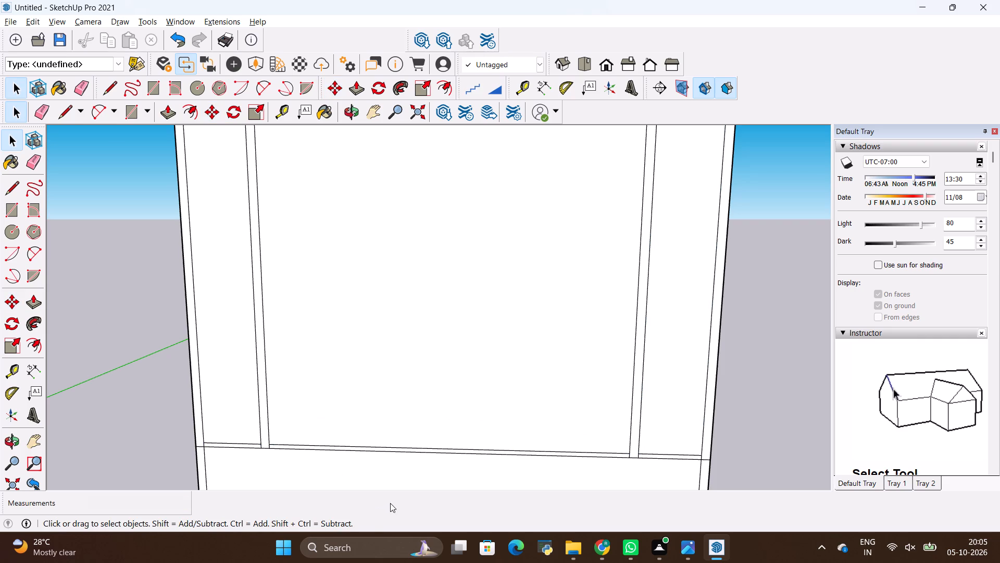
# Check the doubled horizontal line above the base against the reference image, ending back in SketchUp.
pyautogui.scroll(3, 399, 493)
pyautogui.scroll(-10, 406, 422)
pyautogui.moveTo(456, 468); pyautogui.dragTo(483, 421, button='middle')
pyautogui.scroll(7, 453, 452)
pyautogui.hotkey('alt', 'Tab')
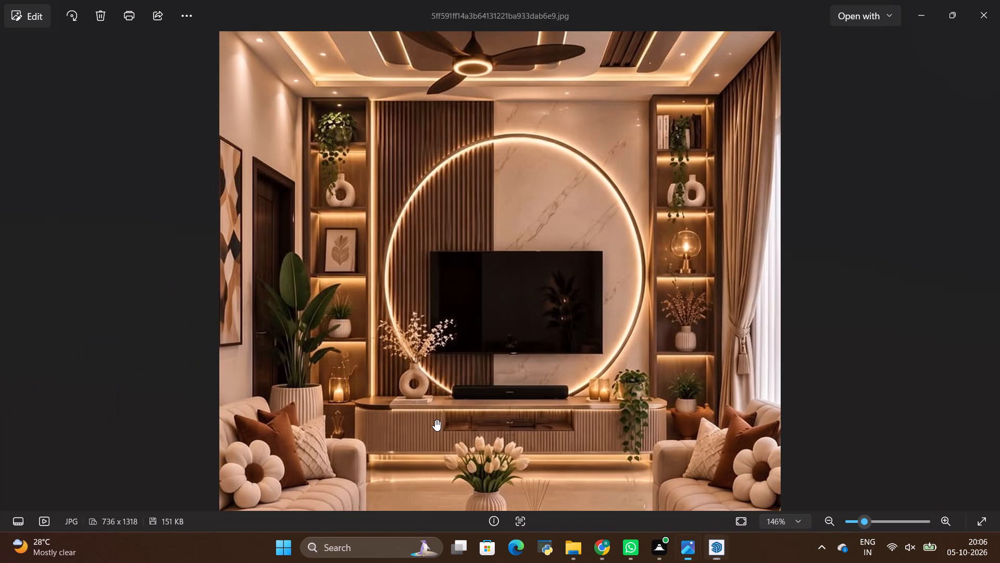
pyautogui.hotkey('alt', 'Tab')
# Erase the stray upper edge and its short side pieces at the top of the right shelf column.
pyautogui.scroll(-4, 348, 399)
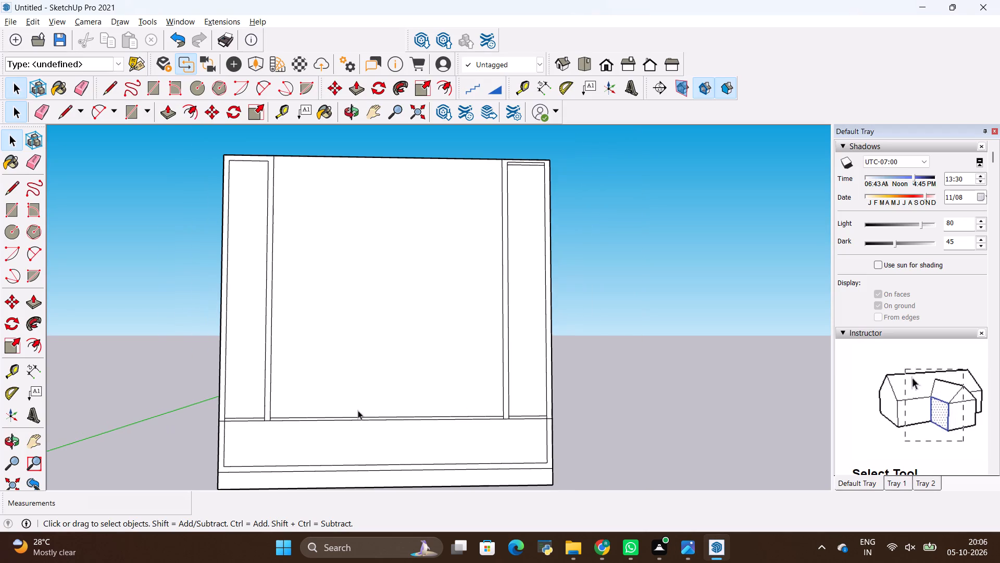
pyautogui.scroll(9, 556, 131)
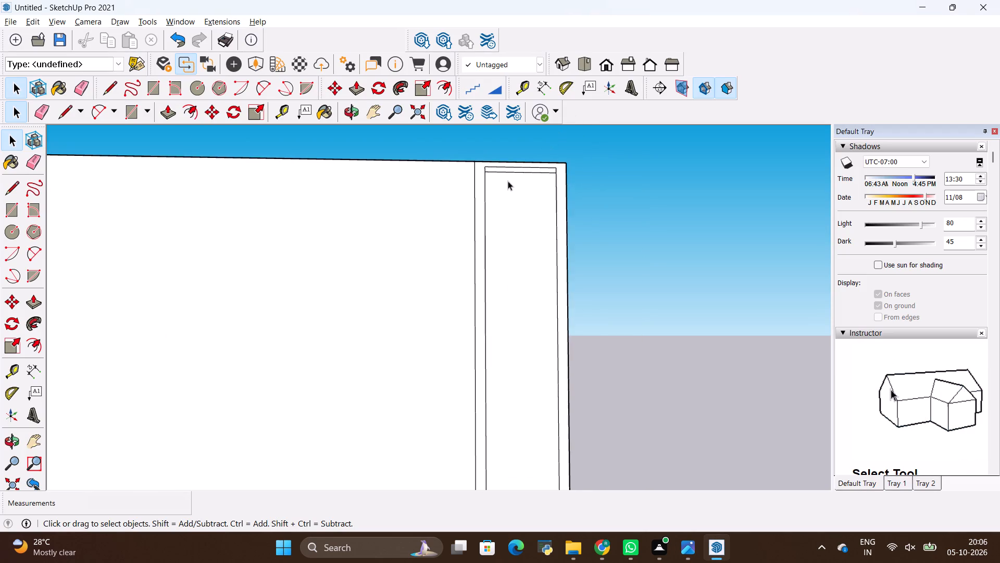
pyautogui.scroll(2, 508, 181)
pyautogui.scroll(12, 537, 151)
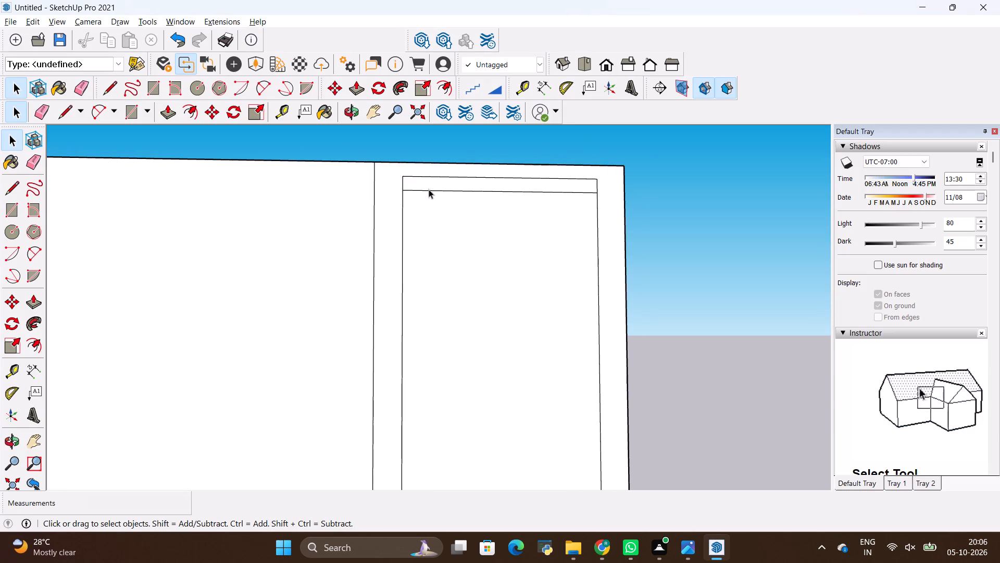
pyautogui.press('e')
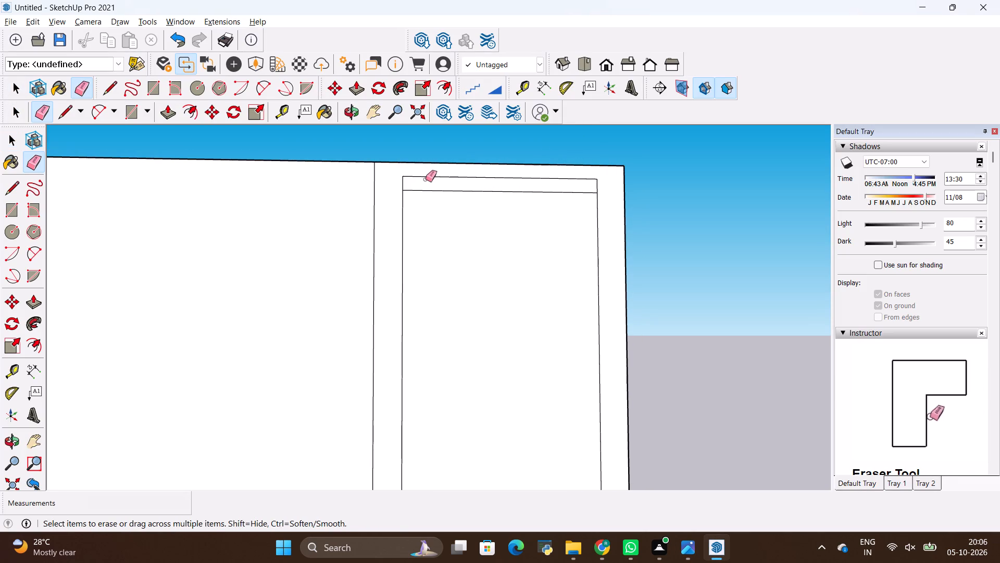
pyautogui.moveTo(429, 173); pyautogui.dragTo(437, 178)
pyautogui.scroll(3, 413, 181)
pyautogui.moveTo(410, 176); pyautogui.dragTo(396, 178)
pyautogui.moveTo(656, 176); pyautogui.dragTo(673, 180)
pyautogui.scroll(-9, 653, 180)
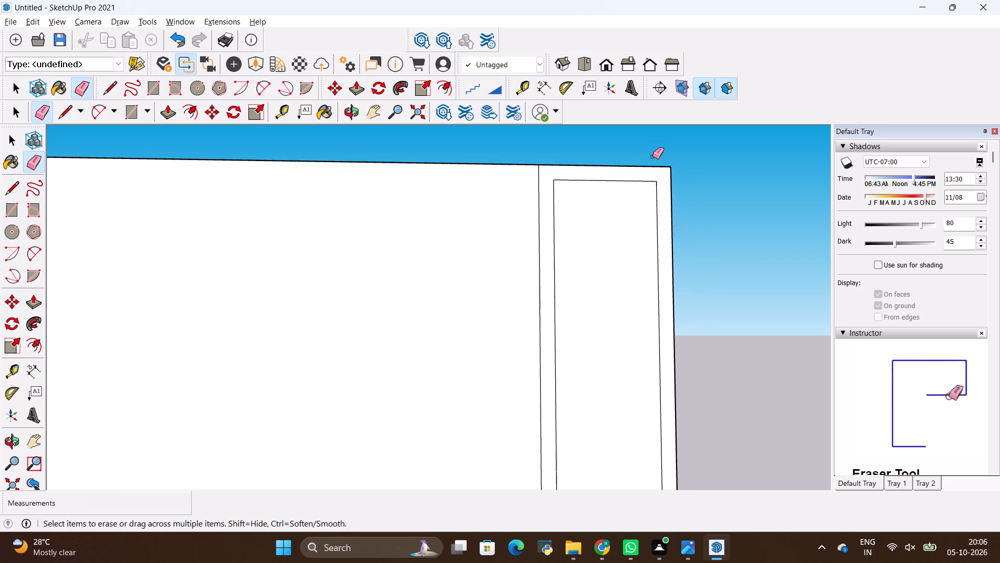
pyautogui.scroll(-20, 653, 156)
pyautogui.scroll(-4, 653, 156)
# Examine the central panel, fluted section and shelf columns in the reference image, ending back in SketchUp.
pyautogui.moveTo(616, 211); pyautogui.dragTo(600, 252, button='middle')
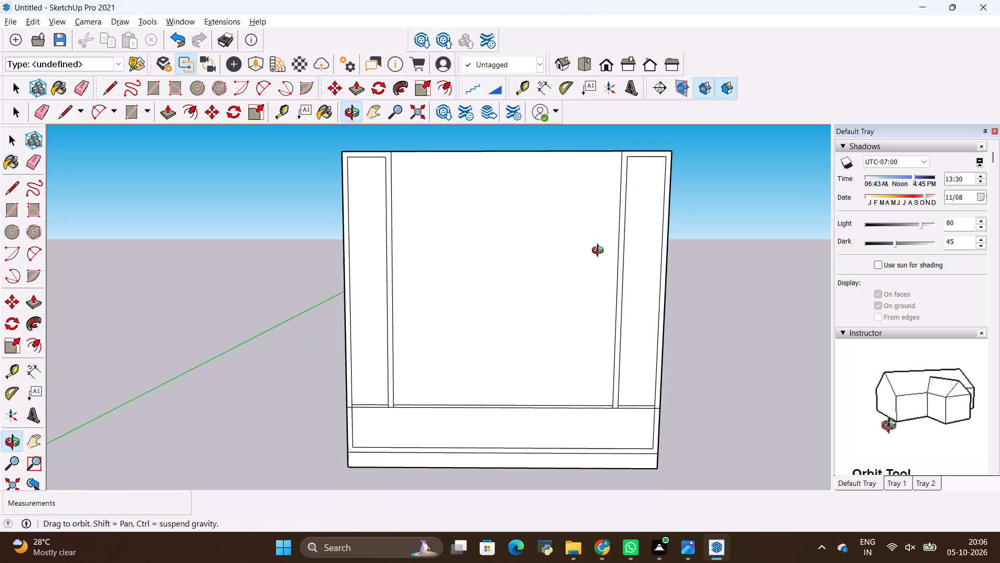
pyautogui.moveTo(600, 252); pyautogui.dragTo(599, 253, button='middle')
pyautogui.hotkey('alt', 'Tab')
pyautogui.moveTo(413, 258); pyautogui.dragTo(417, 263, button='middle')
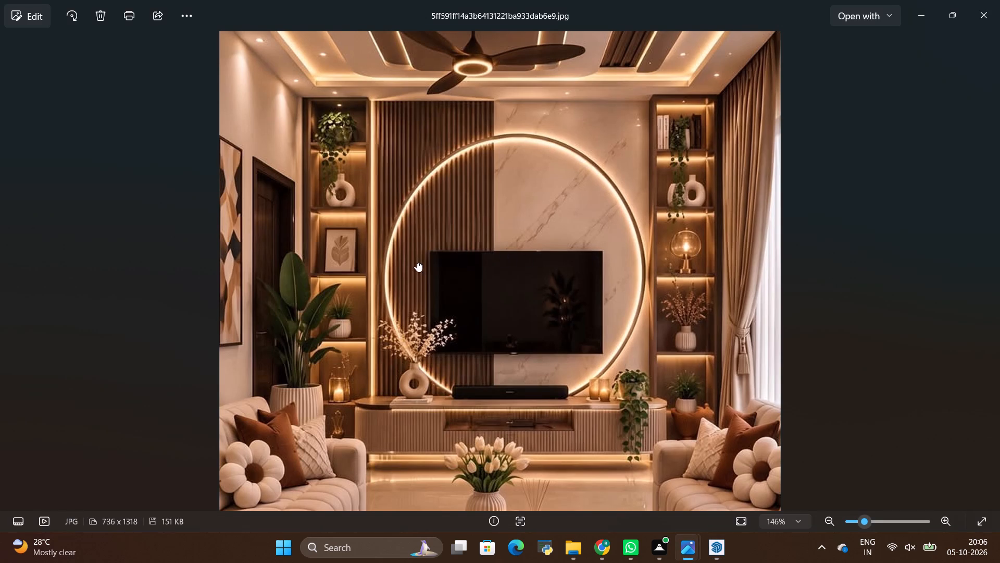
pyautogui.moveTo(417, 263); pyautogui.dragTo(446, 298, button='middle')
pyautogui.scroll(-3, 419, 265)
pyautogui.scroll(4, 440, 244)
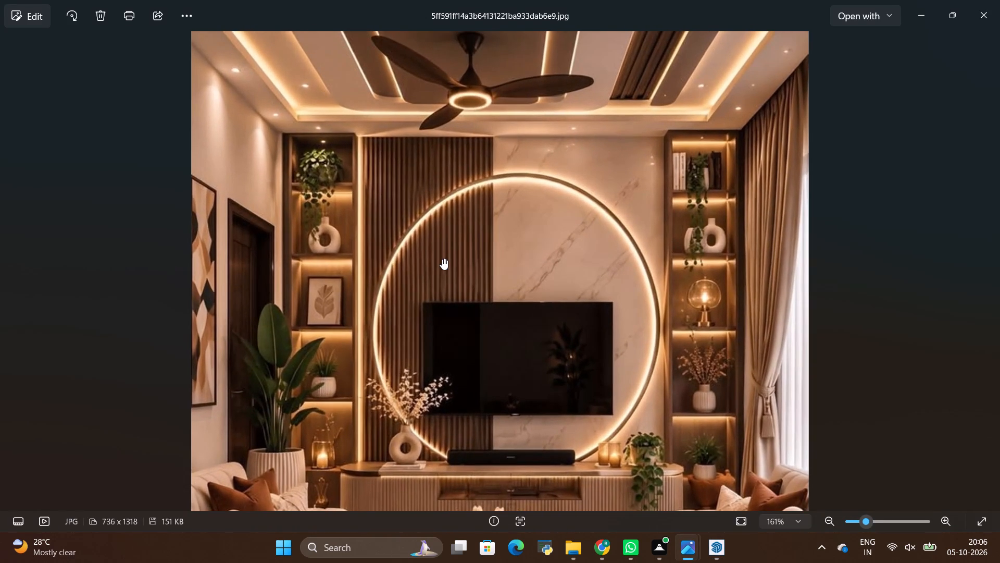
pyautogui.hotkey('alt', 'Tab')
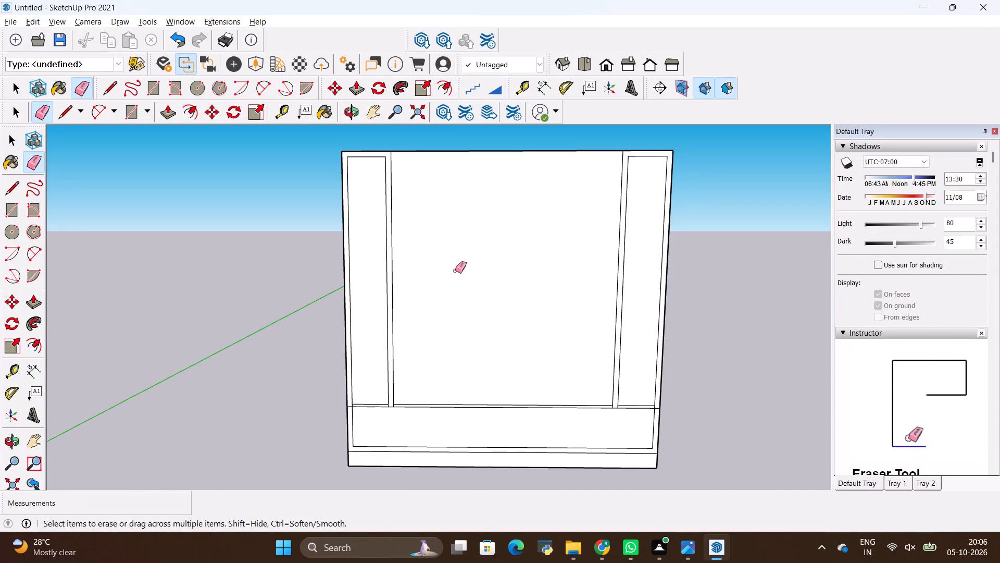
# Group all the wall layout's connected faces and edges, and leave nothing selected.
pyautogui.press('space')
pyautogui.tripleClick(453, 272)
pyautogui.click(453, 272)
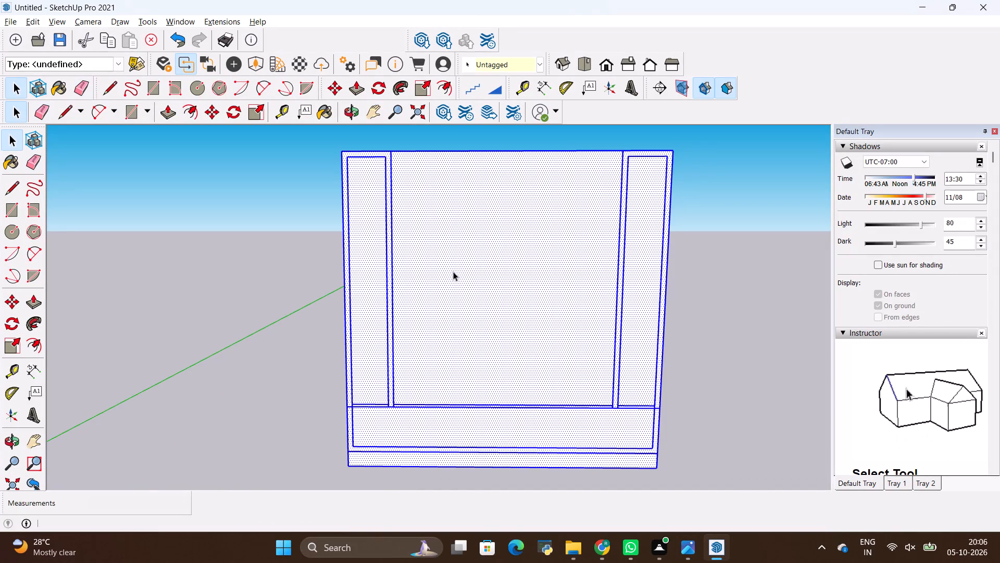
pyautogui.rightClick(453, 272)
pyautogui.click(497, 385)
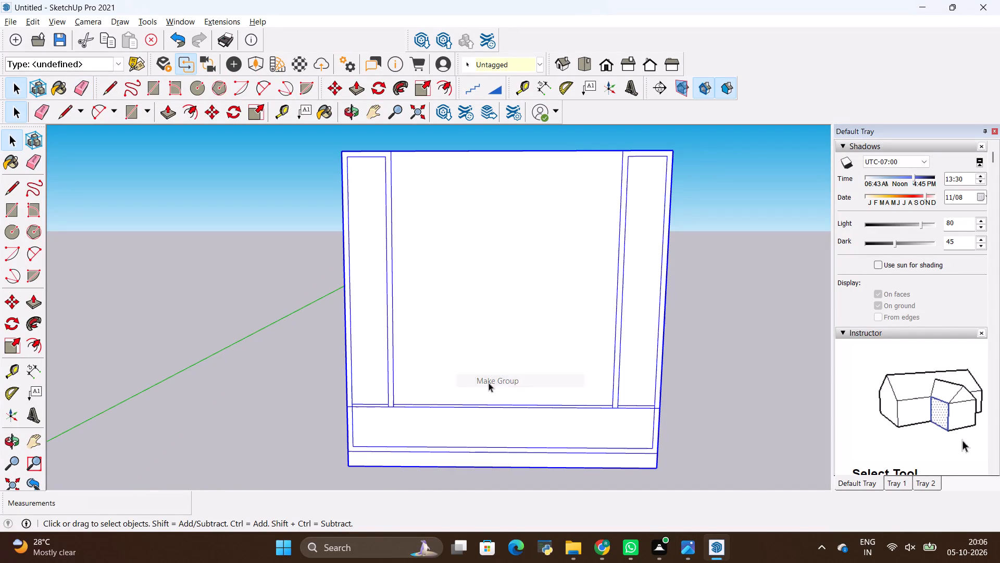
pyautogui.press('space')
pyautogui.click(323, 341)
# Draw a vertical strip rectangle 7' 11" by about 2" along the central panel's left edge, down to the upper horizontal line.
pyautogui.scroll(3, 397, 149)
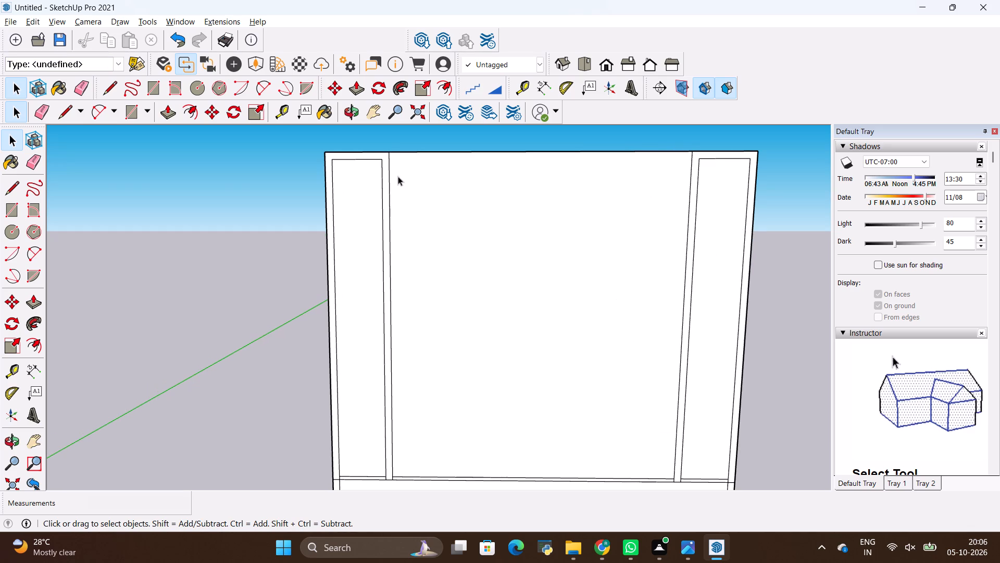
pyautogui.press('r')
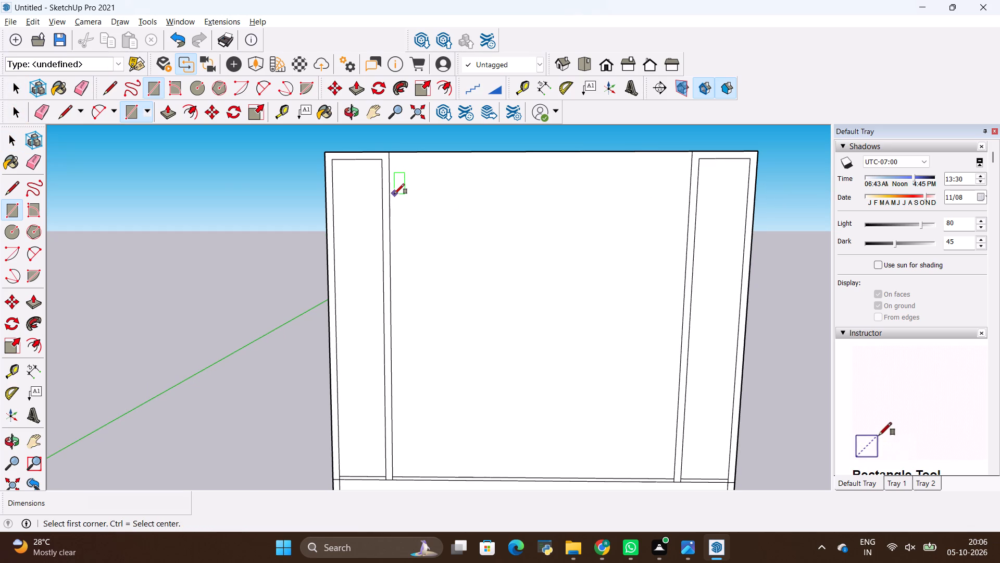
pyautogui.click(389, 153)
pyautogui.scroll(-5, 430, 400)
pyautogui.scroll(7, 409, 448)
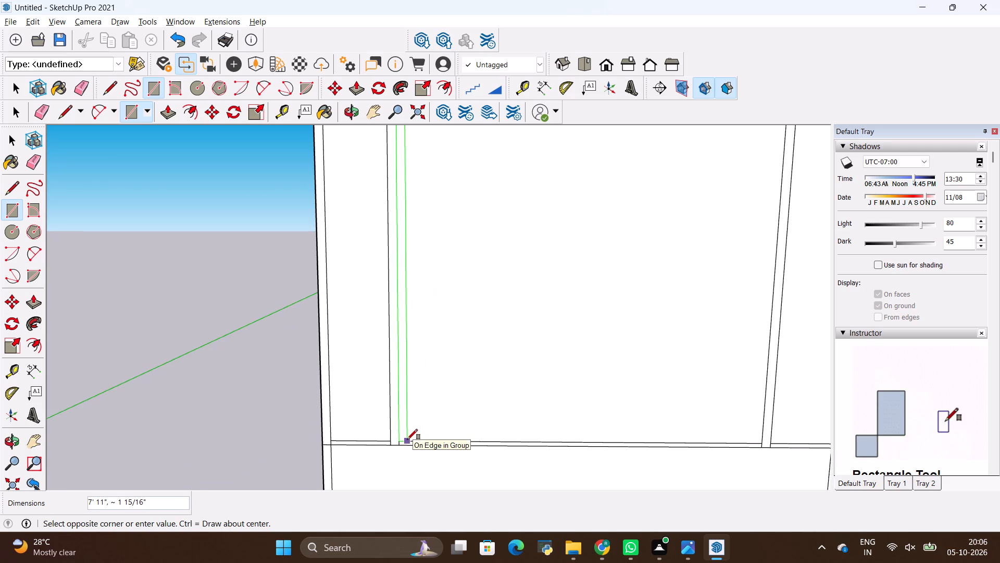
pyautogui.scroll(6, 410, 439)
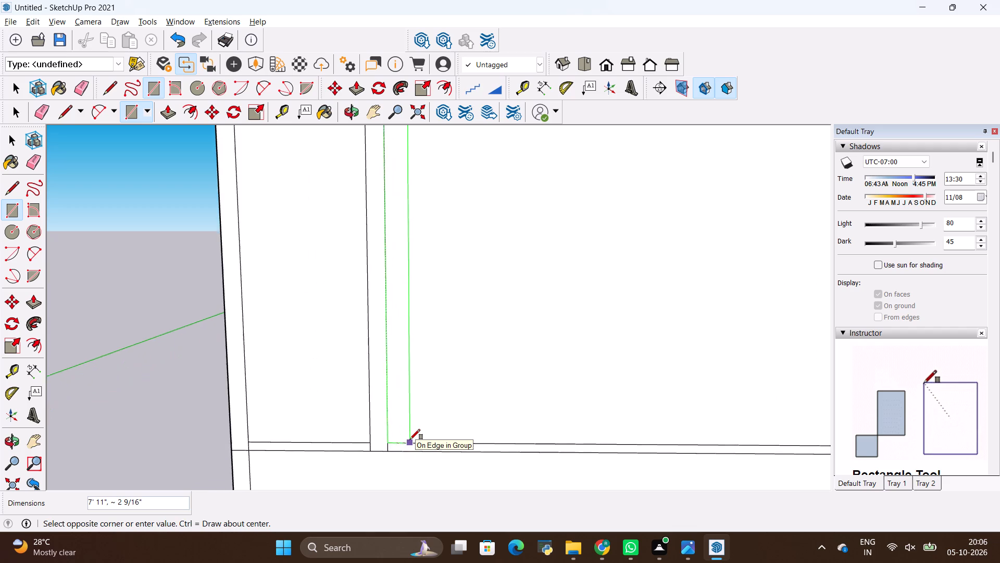
pyautogui.scroll(7, 410, 439)
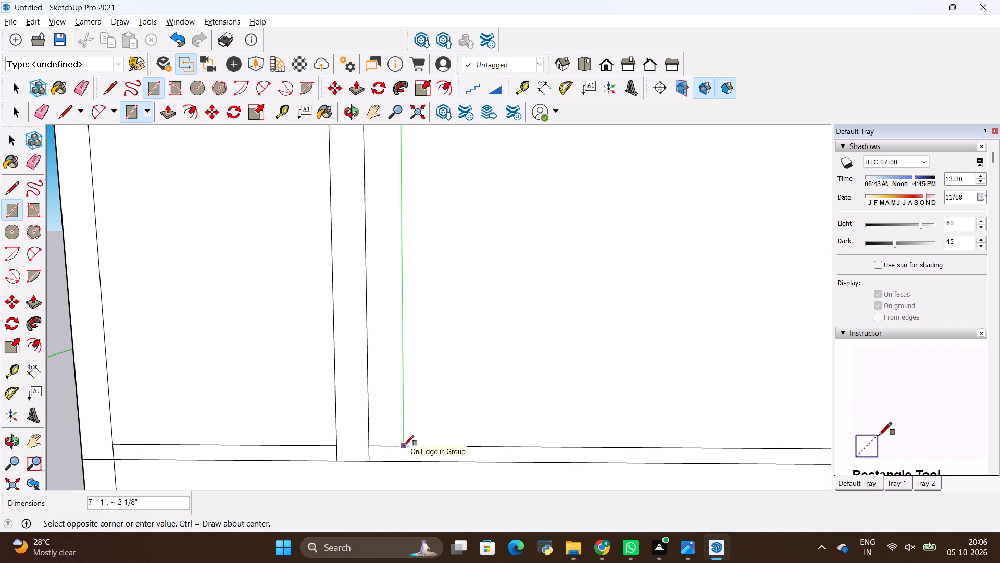
pyautogui.click(402, 446)
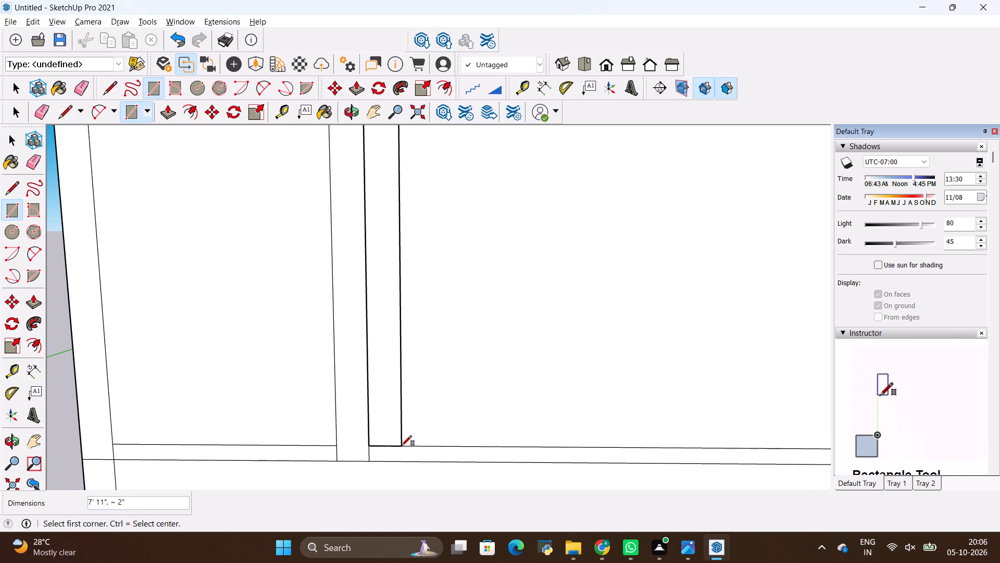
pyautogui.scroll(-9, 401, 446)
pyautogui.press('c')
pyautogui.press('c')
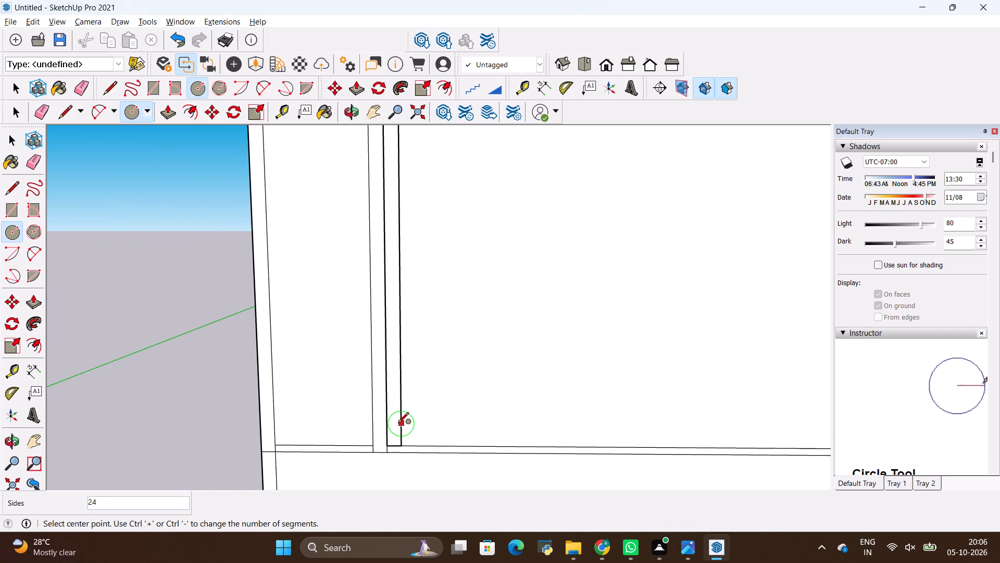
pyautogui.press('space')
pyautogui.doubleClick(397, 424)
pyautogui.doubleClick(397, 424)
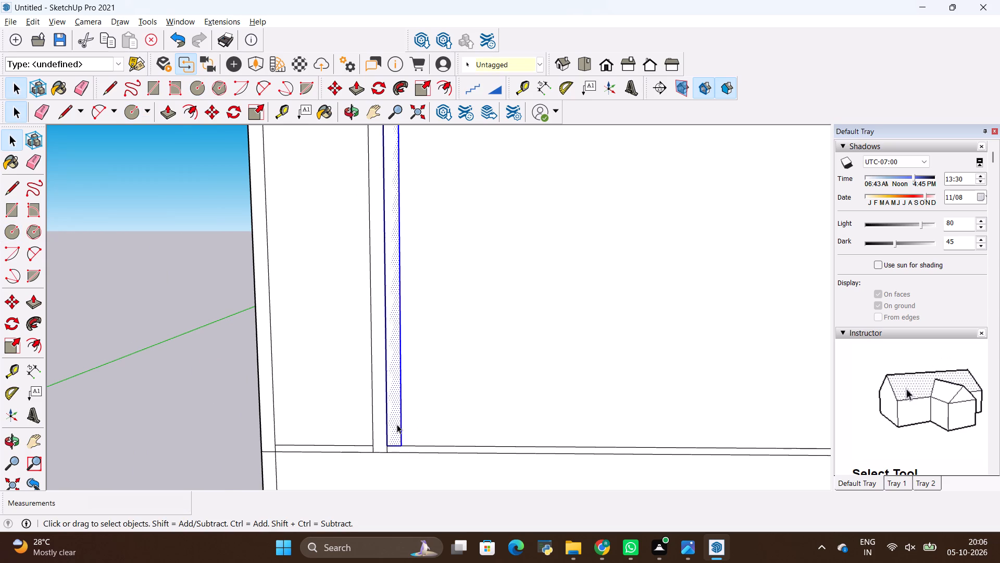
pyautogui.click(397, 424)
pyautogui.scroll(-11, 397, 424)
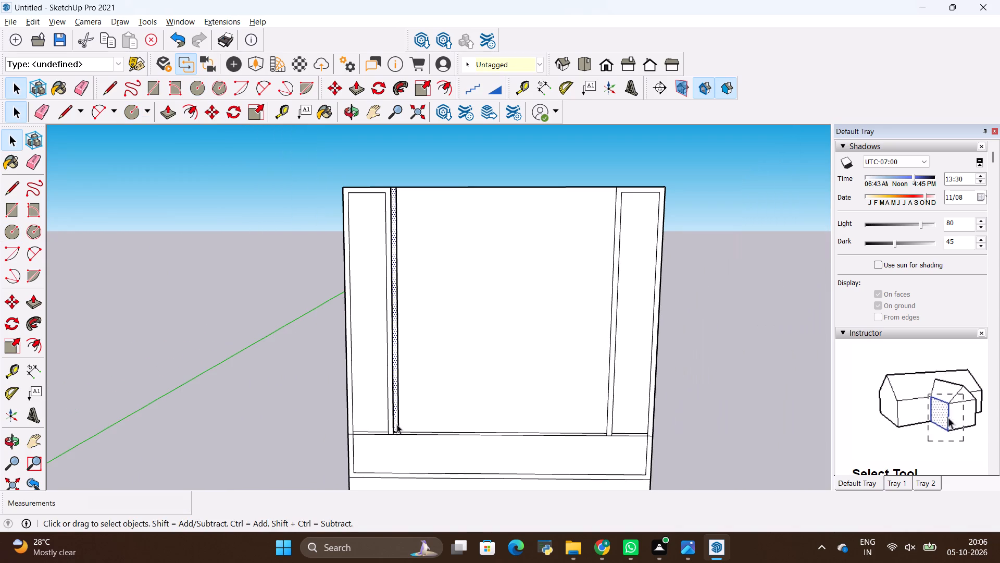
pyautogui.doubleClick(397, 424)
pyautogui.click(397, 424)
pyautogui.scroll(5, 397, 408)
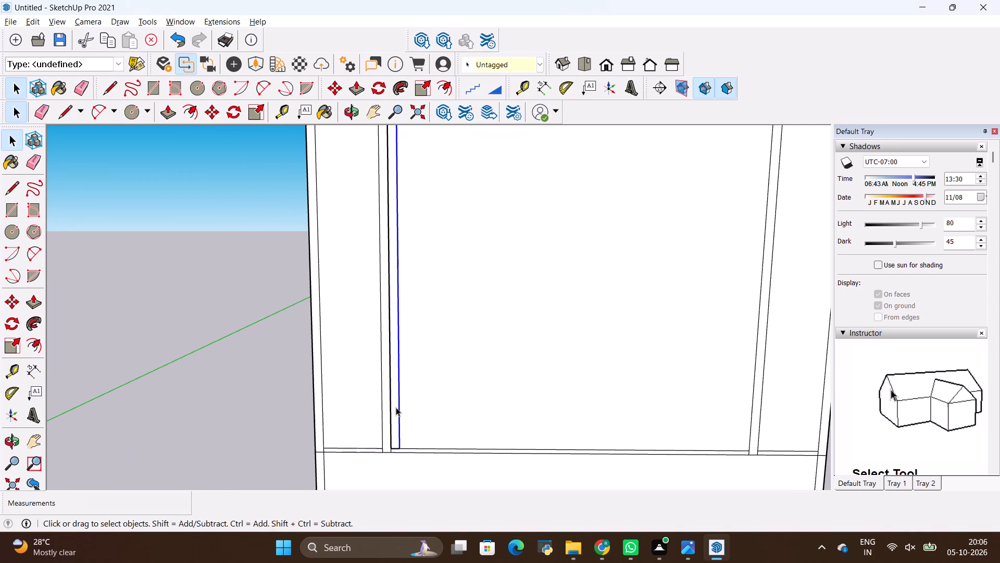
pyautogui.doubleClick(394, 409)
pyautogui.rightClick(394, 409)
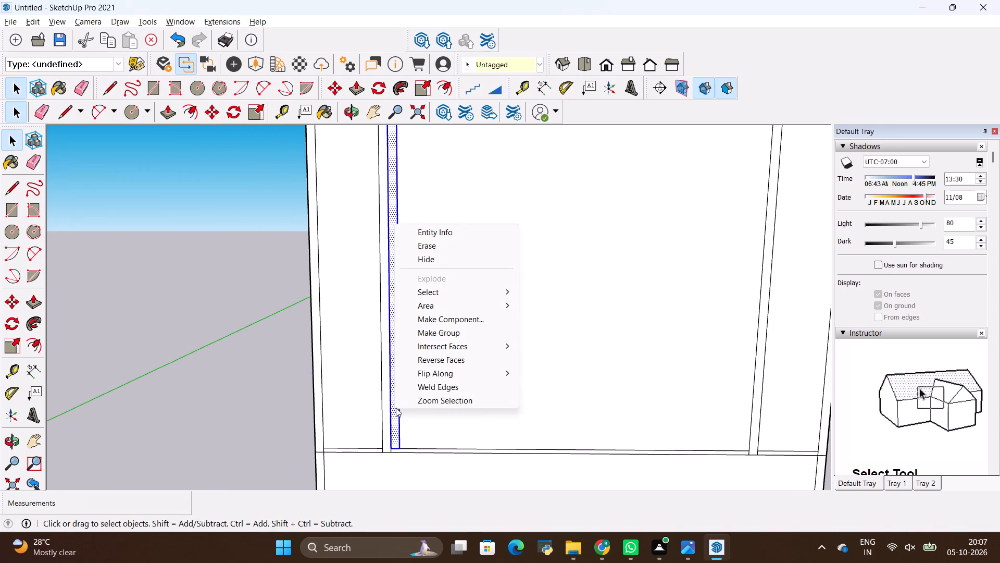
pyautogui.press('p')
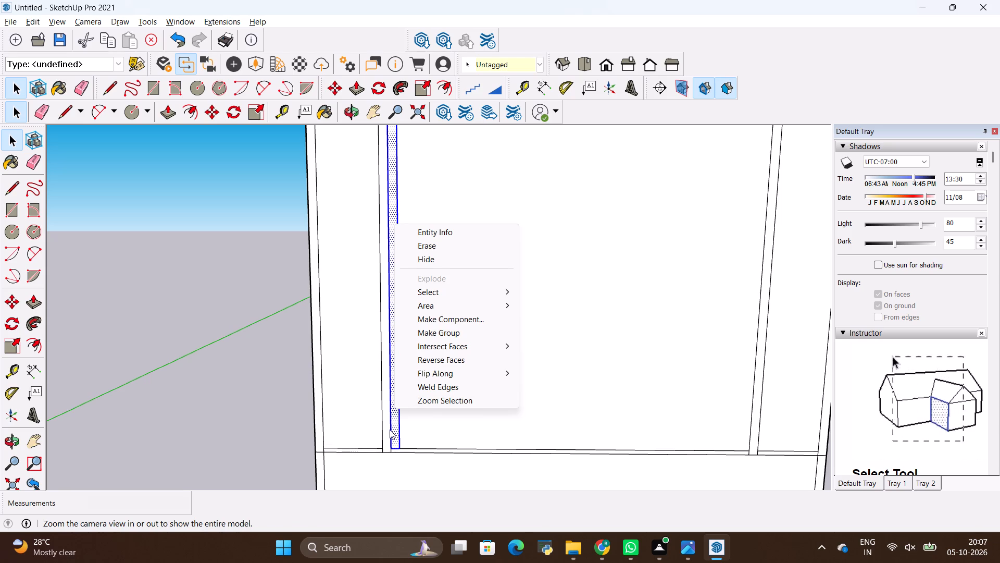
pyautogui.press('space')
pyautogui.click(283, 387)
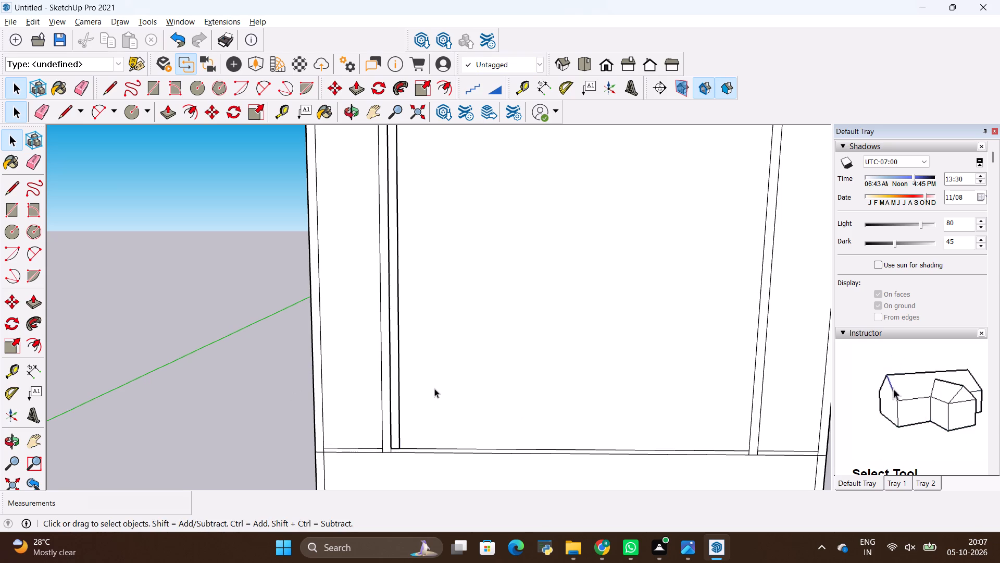
# Push/Pull the narrow vertical strip's face outward by 2" to form a solid slat, and leave nothing selected.
pyautogui.scroll(3, 415, 391)
pyautogui.click(390, 411)
pyautogui.press('p')
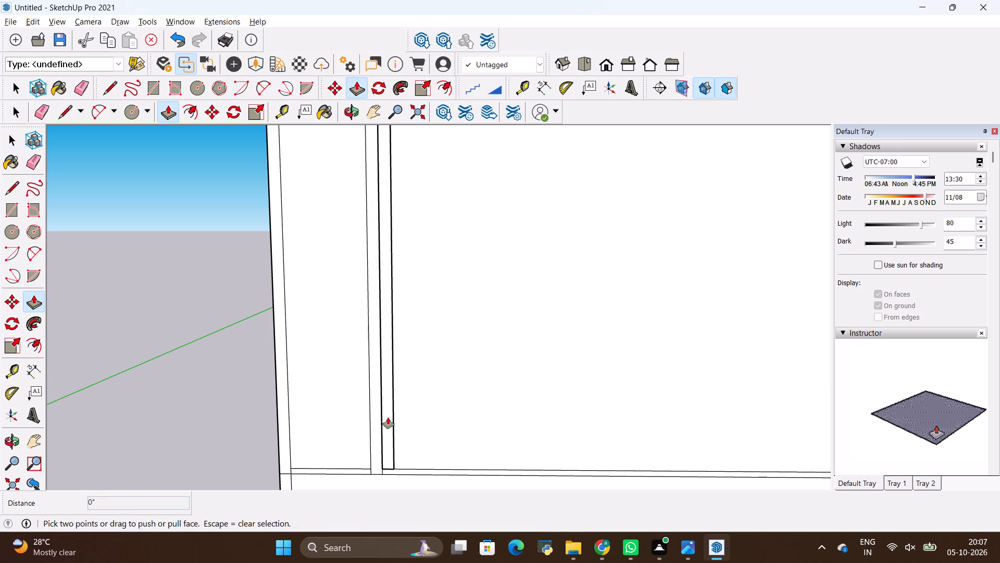
pyautogui.click(388, 418)
pyautogui.press('BackSpace')
pyautogui.write('2"')
pyautogui.press('Return')
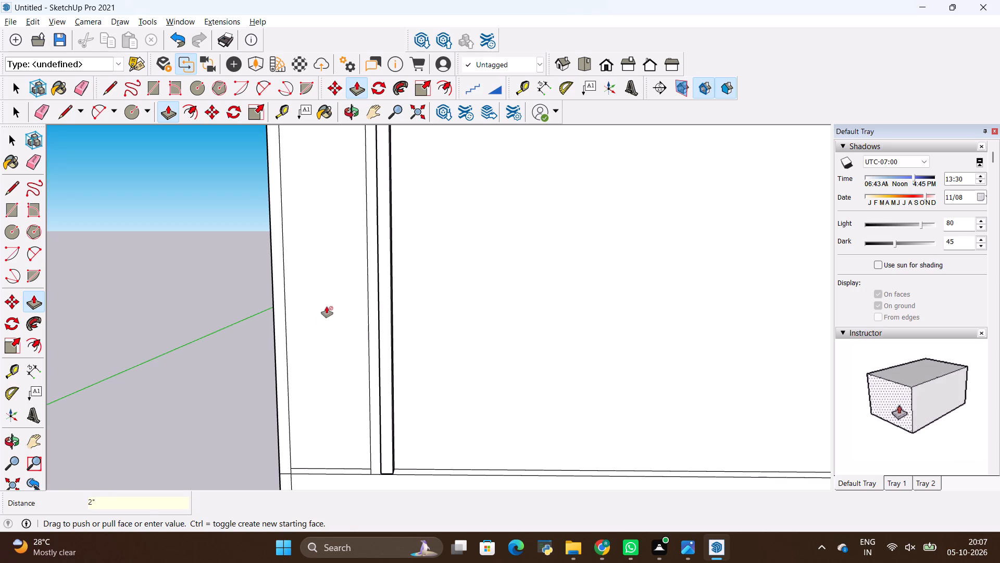
pyautogui.press('space')
pyautogui.click(238, 372)
# Group all the connected faces and edges of the extruded vertical slat.
pyautogui.moveTo(448, 357); pyautogui.dragTo(365, 442, button='middle')
pyautogui.scroll(1, 365, 442)
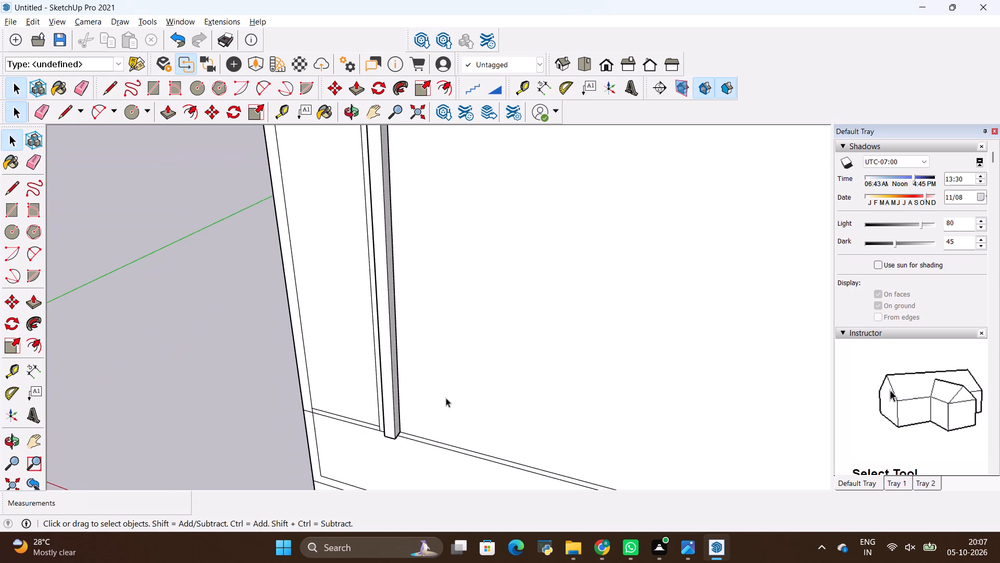
pyautogui.scroll(-11, 446, 398)
pyautogui.scroll(10, 479, 239)
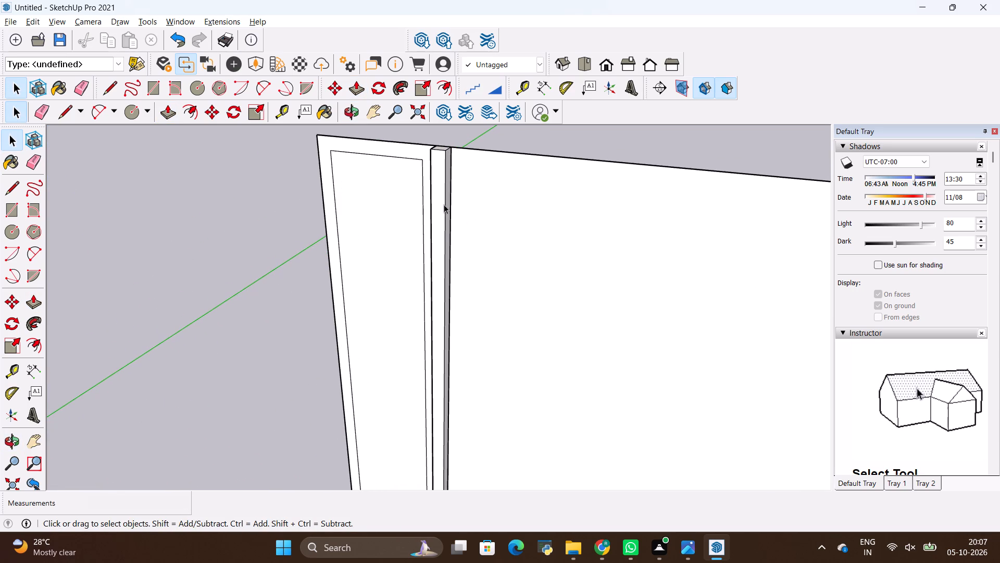
pyautogui.press('space')
pyautogui.click(441, 207)
pyautogui.tripleClick(441, 211)
pyautogui.click(441, 212)
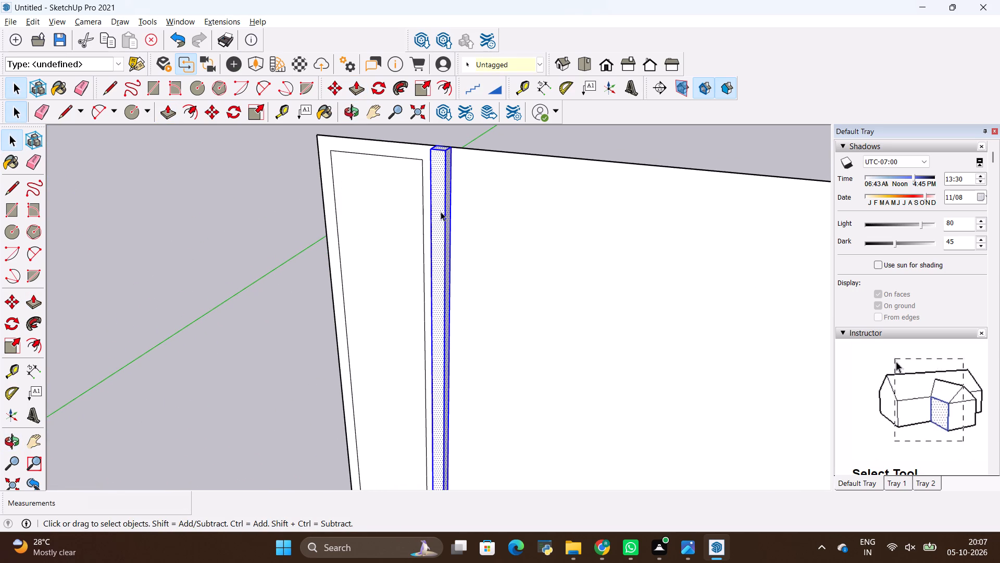
pyautogui.rightClick(441, 212)
pyautogui.click(491, 324)
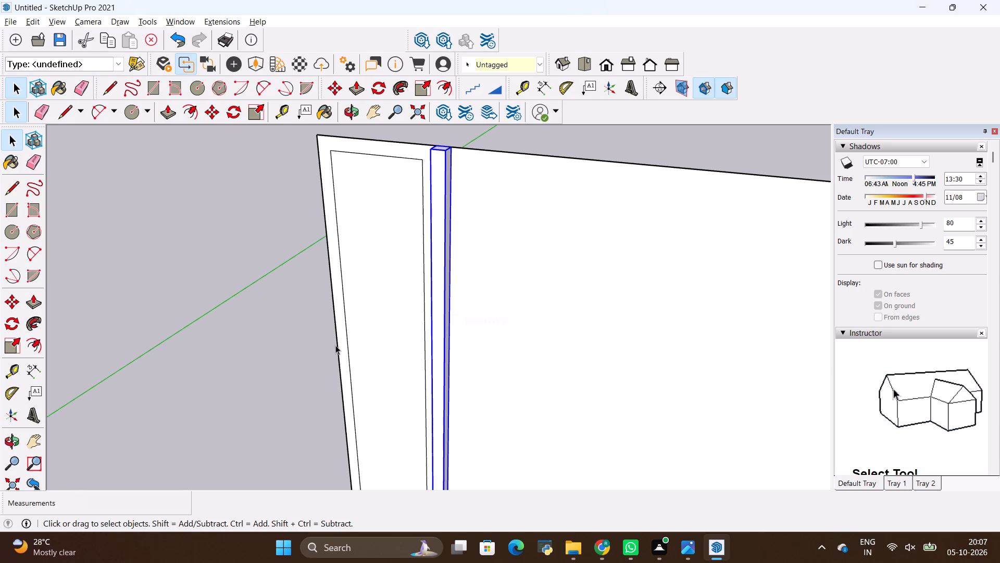
# Copy the grouped slat 3" along the wall's top edge toward the middle of the central panel, and clear the selection.
pyautogui.scroll(-5, 335, 345)
pyautogui.moveTo(313, 357); pyautogui.dragTo(475, 380, button='middle')
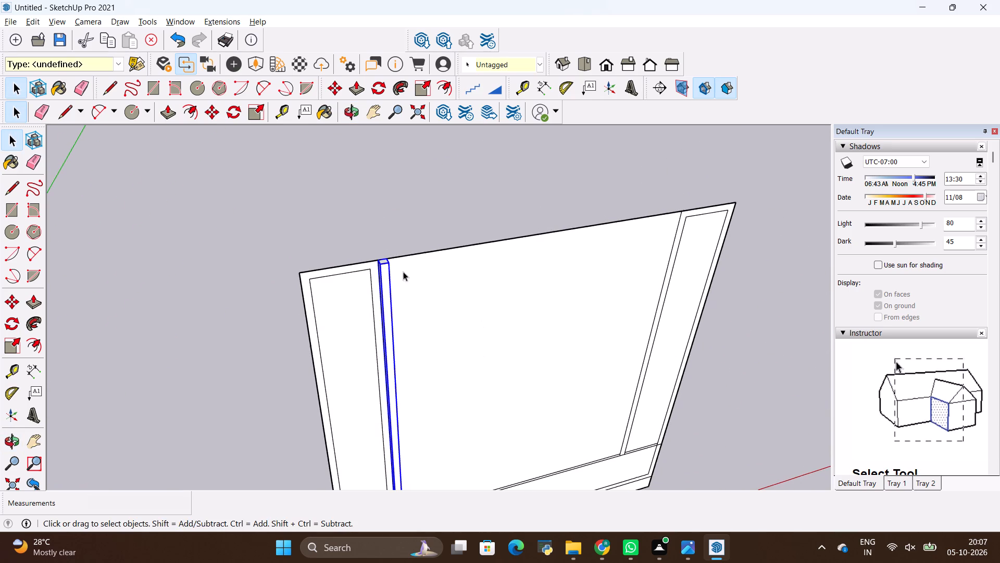
pyautogui.scroll(10, 382, 266)
pyautogui.press('m')
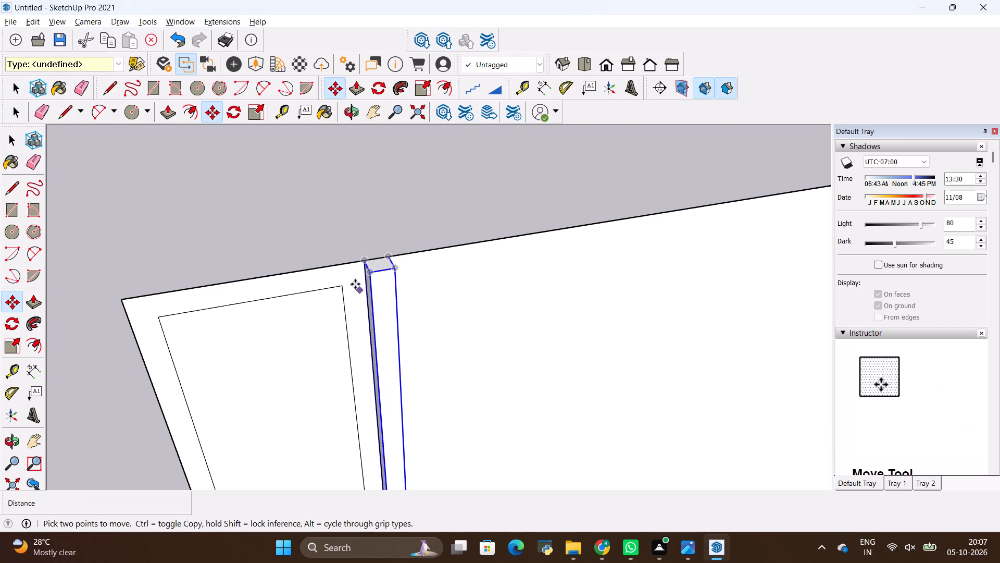
pyautogui.click(367, 262)
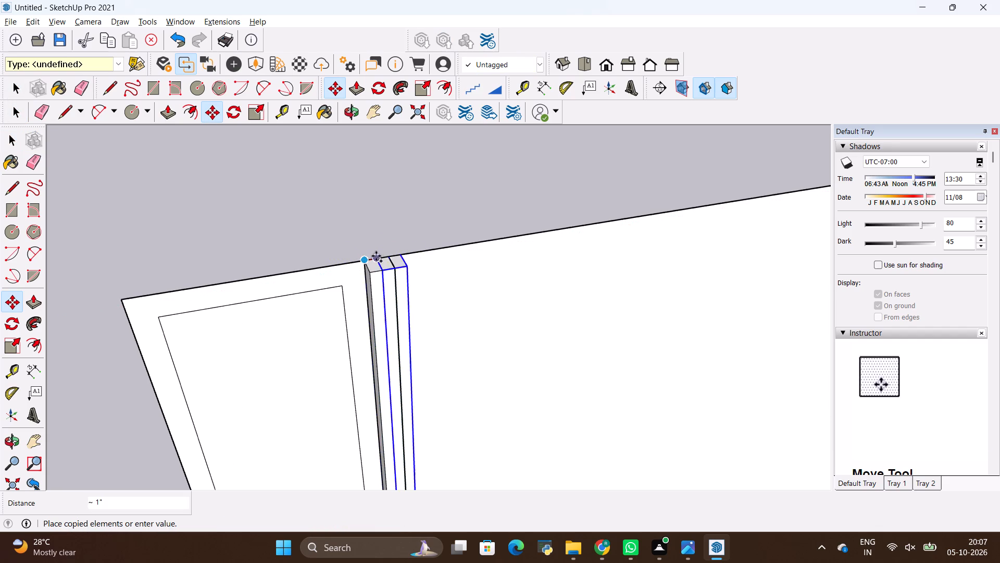
pyautogui.press('BackSpace')
pyautogui.press('3')
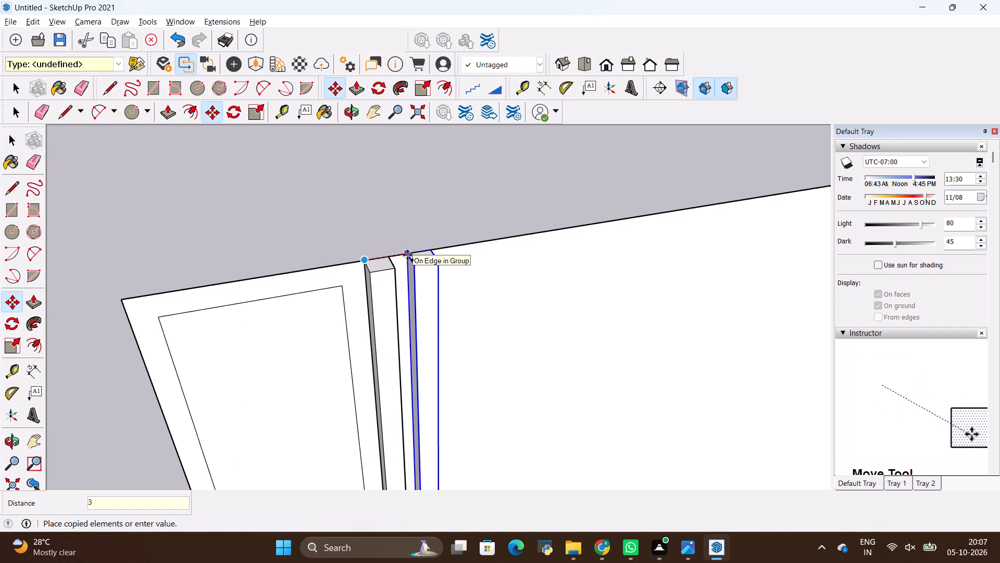
pyautogui.hotkey('shift', '"')
pyautogui.press('Return')
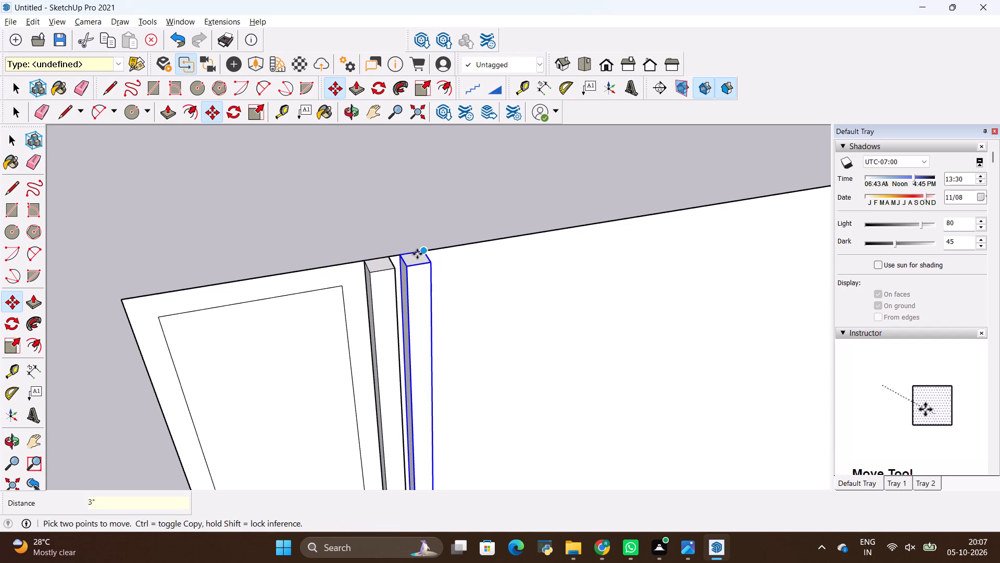
pyautogui.press('space')
pyautogui.click(403, 217)
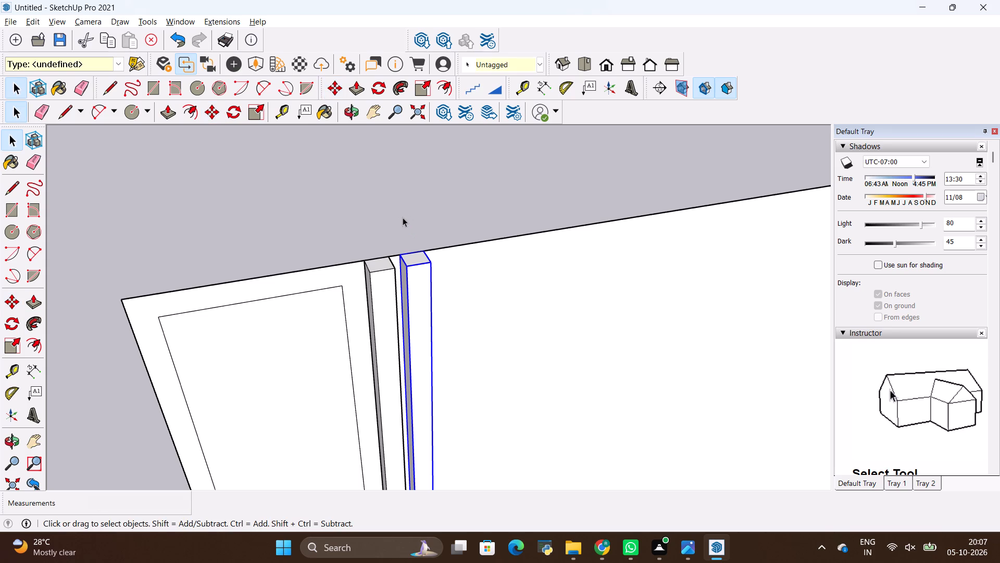
# Compare the two slats with the fluted section and circular light in the reference image, ending back in SketchUp.
pyautogui.scroll(-16, 334, 211)
pyautogui.moveTo(480, 393); pyautogui.dragTo(443, 395, button='middle')
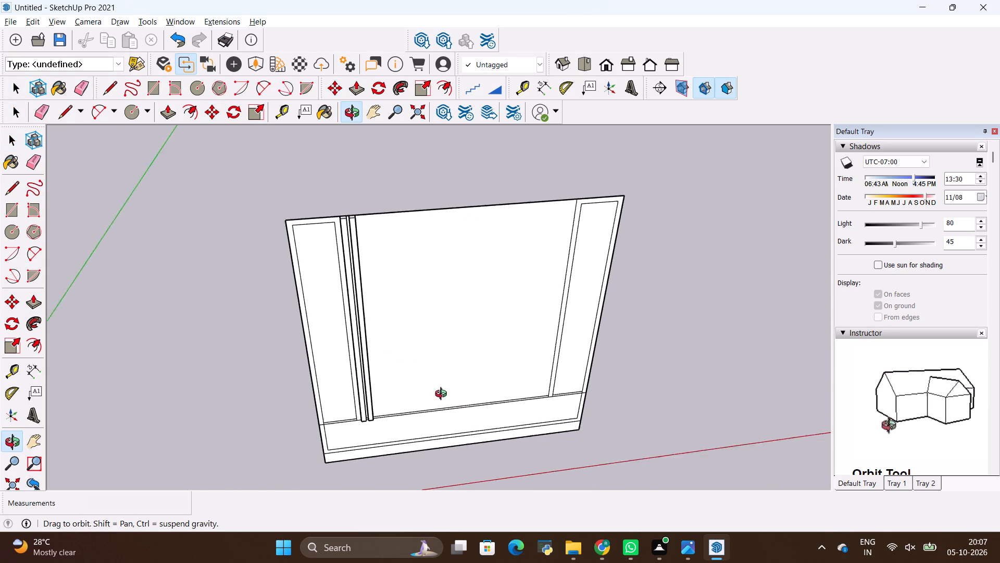
pyautogui.moveTo(443, 395); pyautogui.dragTo(409, 384, button='middle')
pyautogui.hotkey('alt', 'Tab')
pyautogui.hotkey('alt', 'Tab')
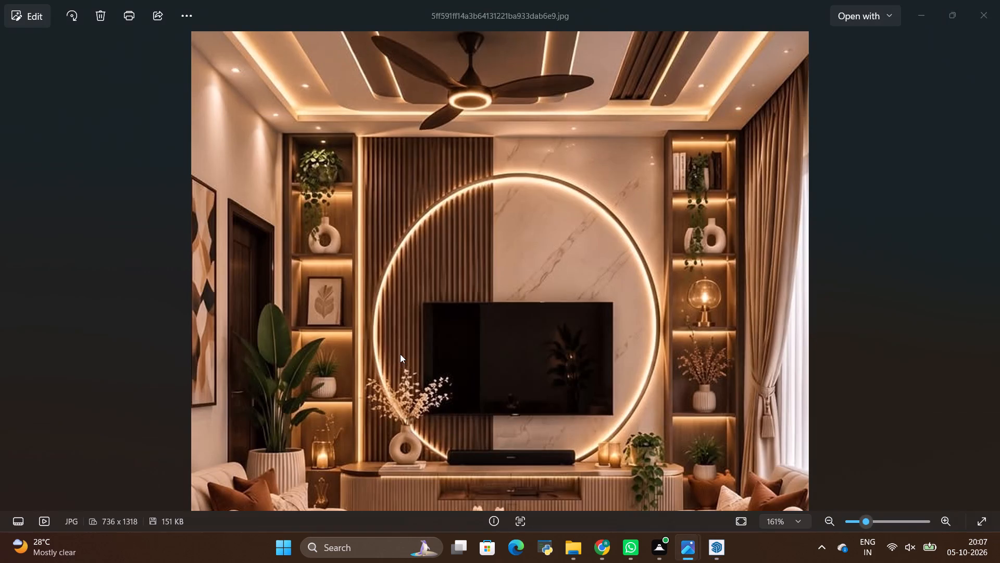
pyautogui.hotkey('alt', 'Tab')
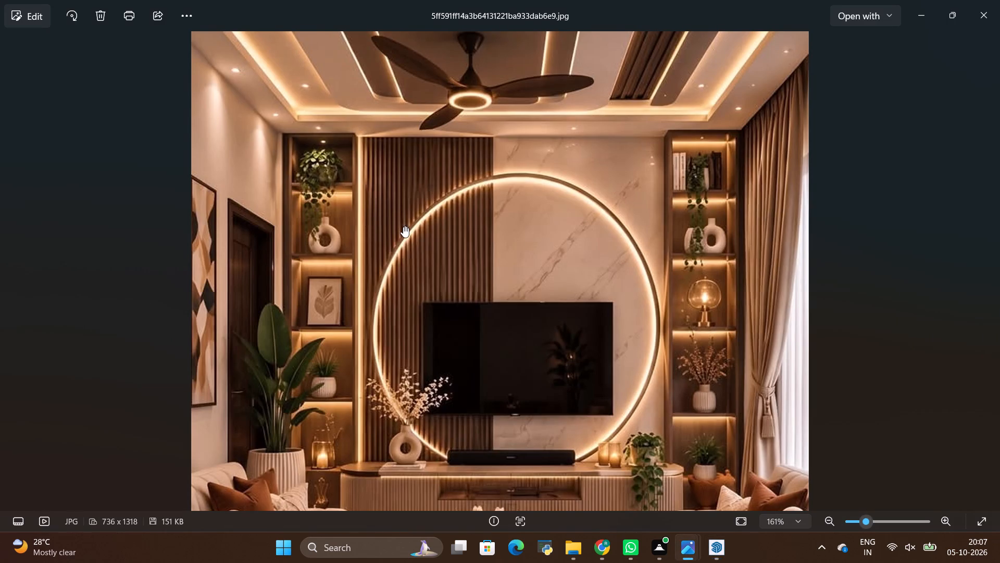
pyautogui.hotkey('alt', 'Tab')
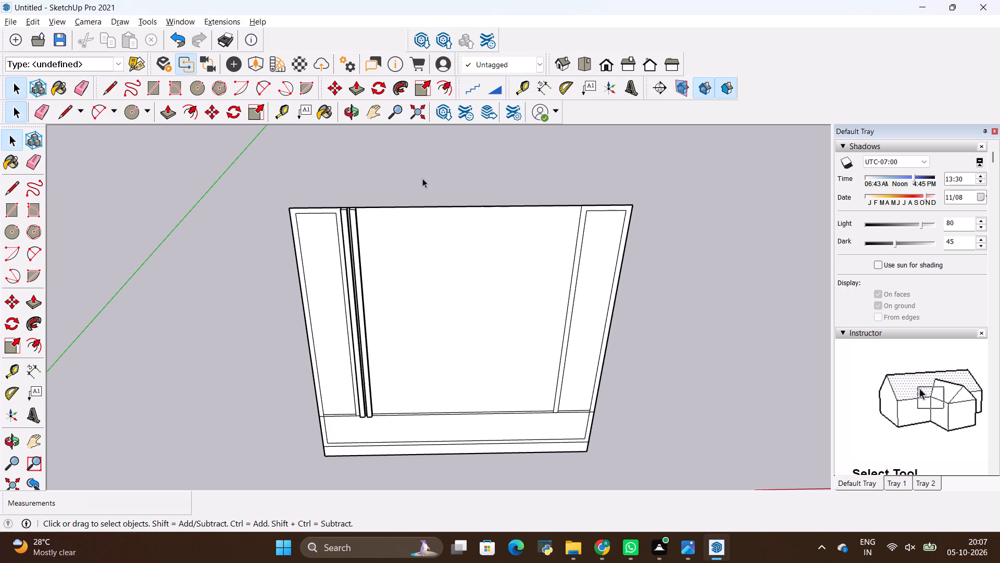
pyautogui.scroll(10, 354, 209)
pyautogui.moveTo(358, 201); pyautogui.dragTo(384, 279, button='middle')
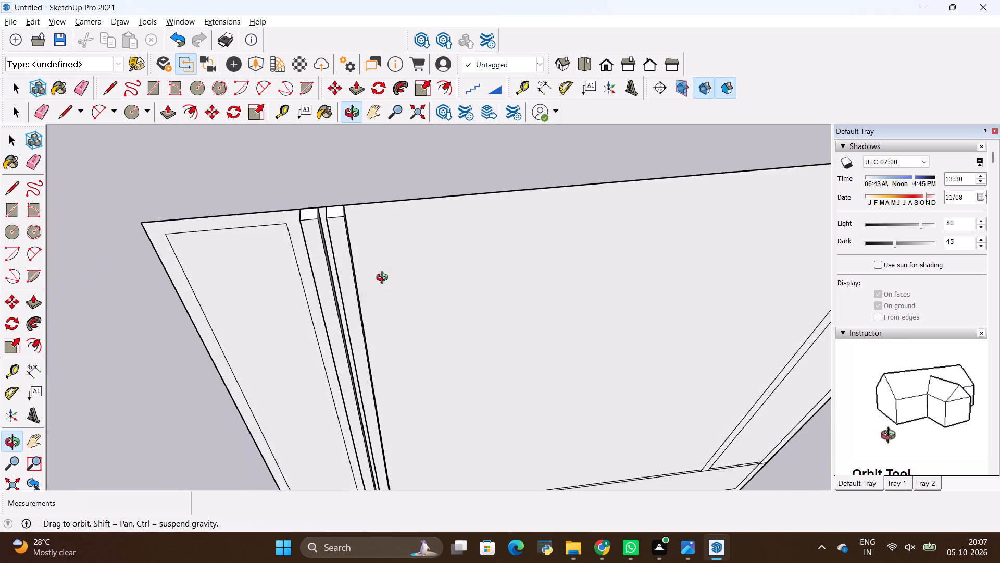
pyautogui.moveTo(384, 279); pyautogui.dragTo(352, 286, button='middle')
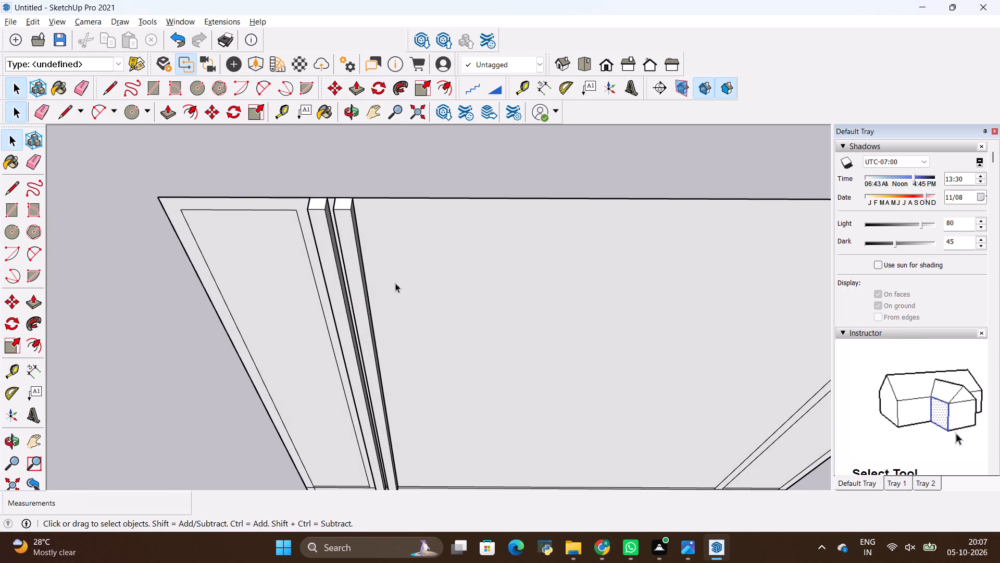
pyautogui.scroll(-4, 411, 271)
pyautogui.hotkey('alt', 'Tab')
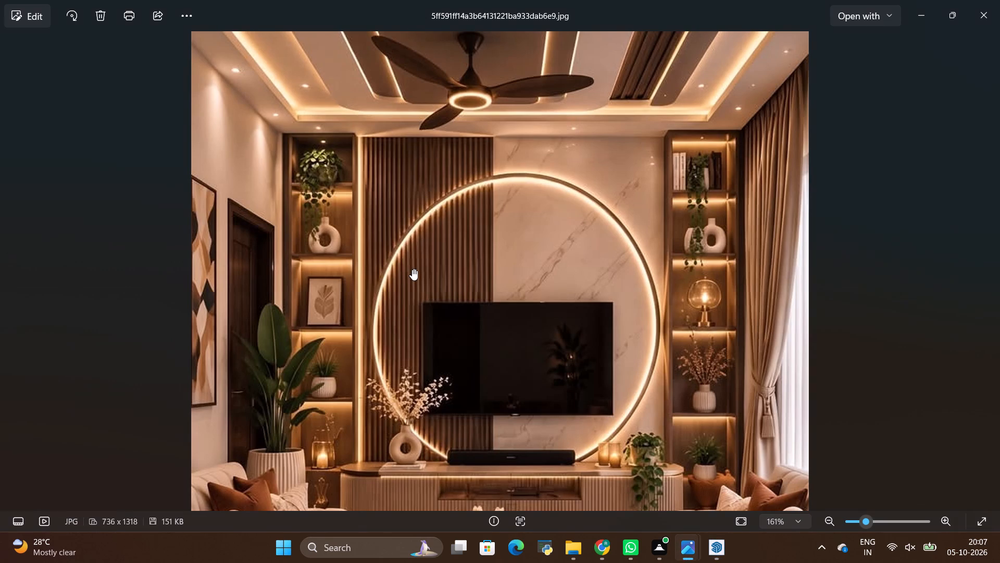
pyautogui.hotkey('alt', 'Tab')
pyautogui.hotkey('alt', 'Tab')
pyautogui.hotkey('alt', 'Tab')
# Draw a half-circle arc up from the central panel's lower edge, about 6' 7 1/4" across, bulging about 3' 3 5/8" toward the slats, checking the reference image.
pyautogui.scroll(-4, 419, 267)
pyautogui.scroll(-2, 438, 304)
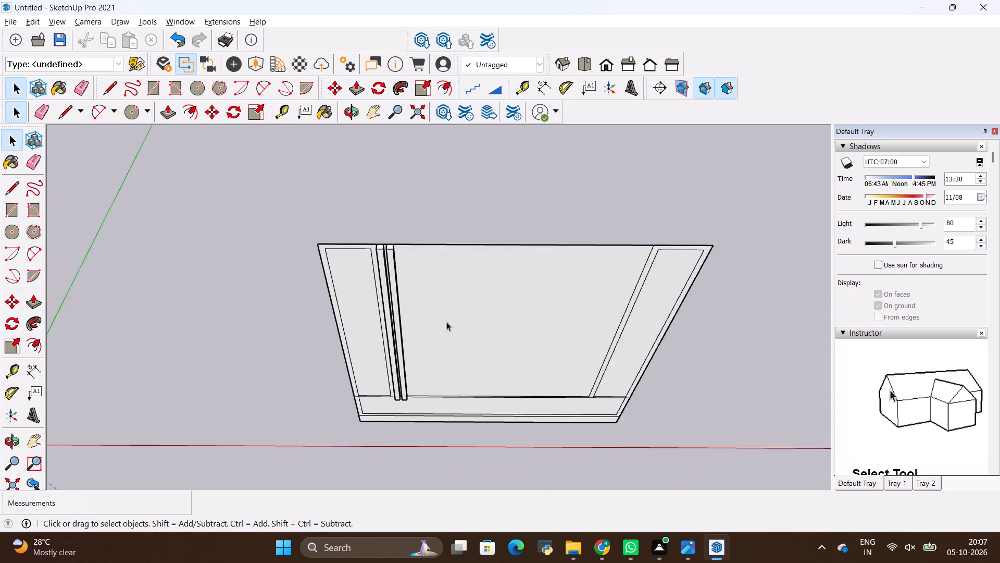
pyautogui.scroll(-2, 446, 322)
pyautogui.moveTo(504, 401); pyautogui.dragTo(482, 234, button='middle')
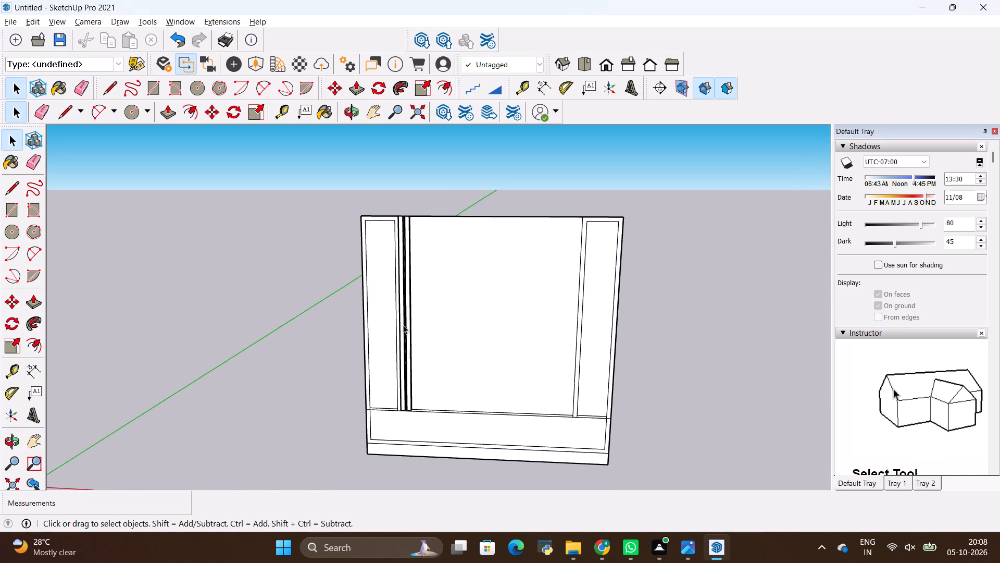
pyautogui.click(259, 79)
pyautogui.scroll(5, 514, 404)
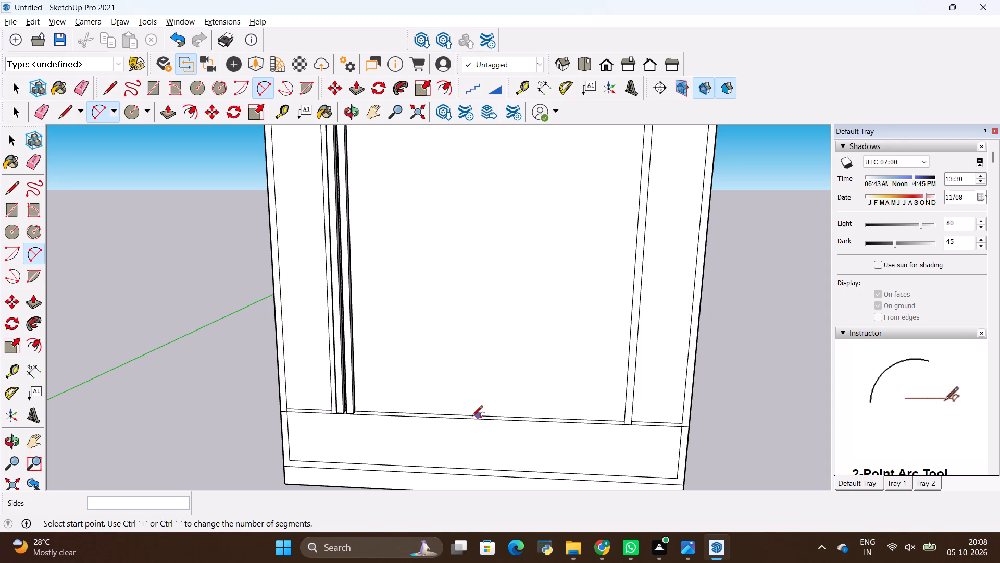
pyautogui.scroll(7, 480, 419)
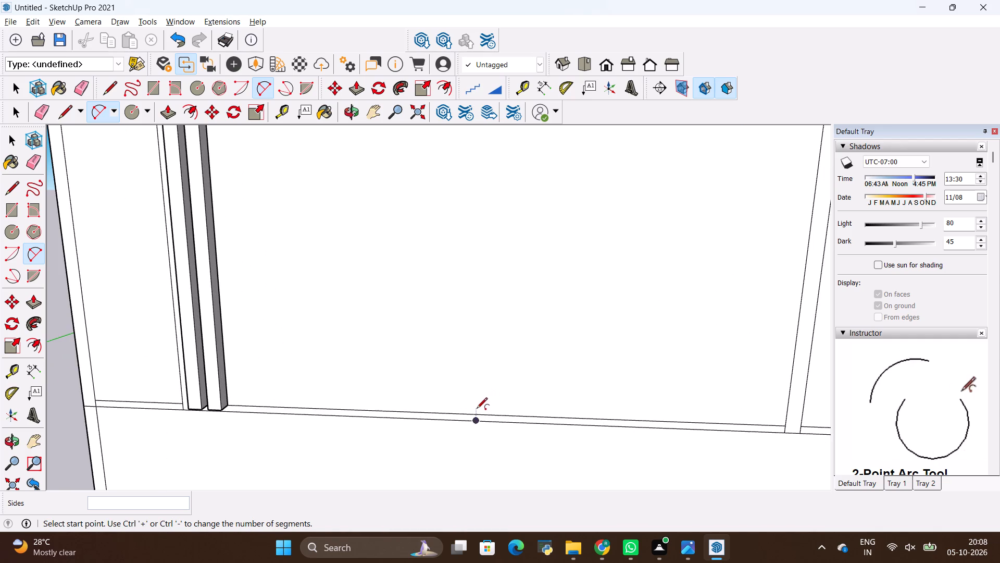
pyautogui.scroll(6, 493, 415)
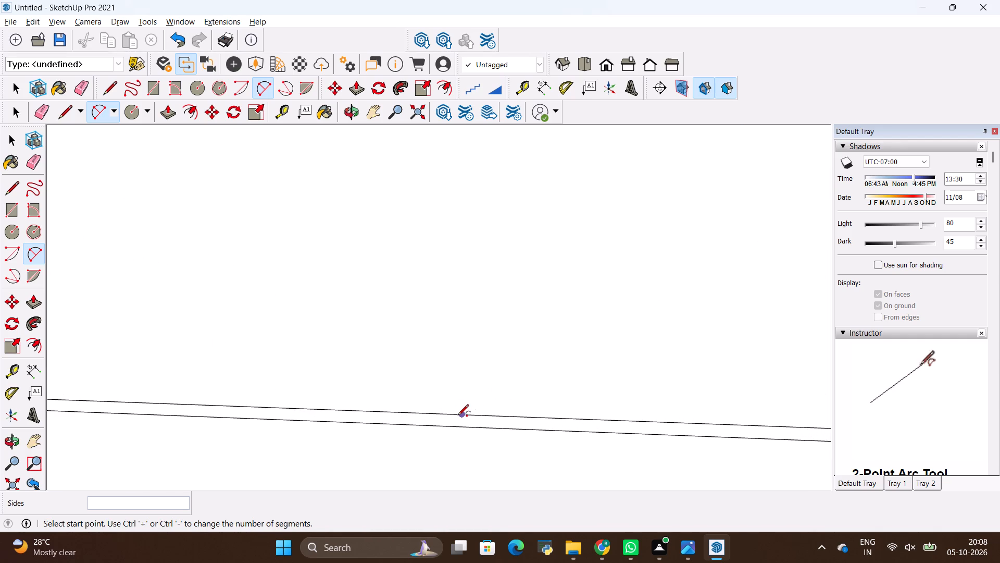
pyautogui.click(458, 416)
pyautogui.scroll(-6, 382, 365)
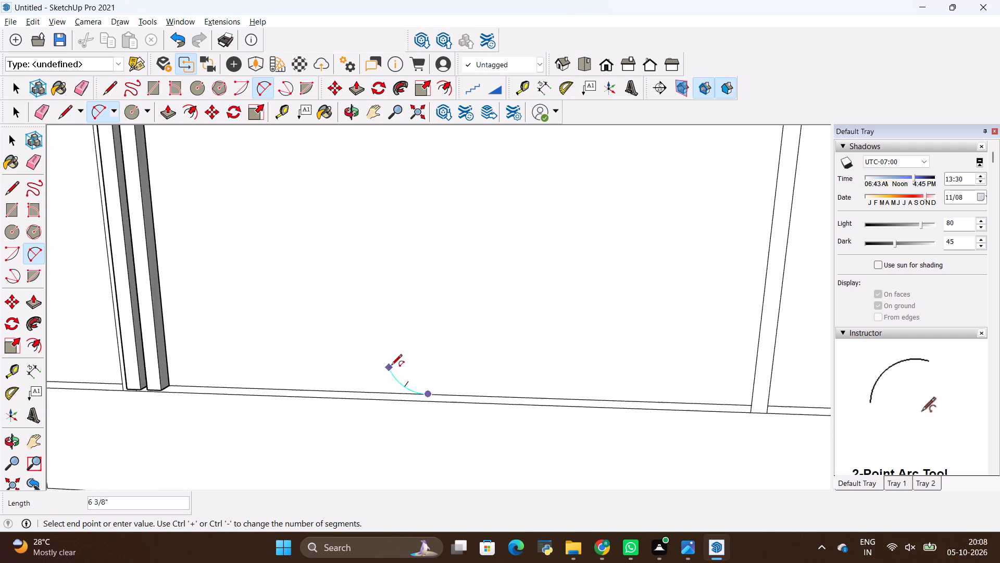
pyautogui.scroll(-12, 391, 366)
pyautogui.hotkey('alt', 'Tab')
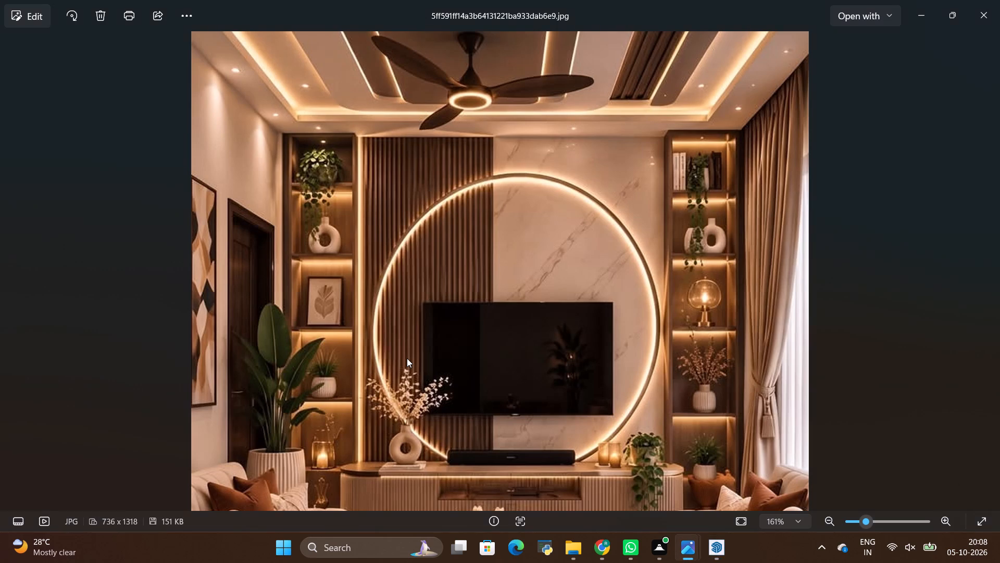
pyautogui.hotkey('alt', 'Tab')
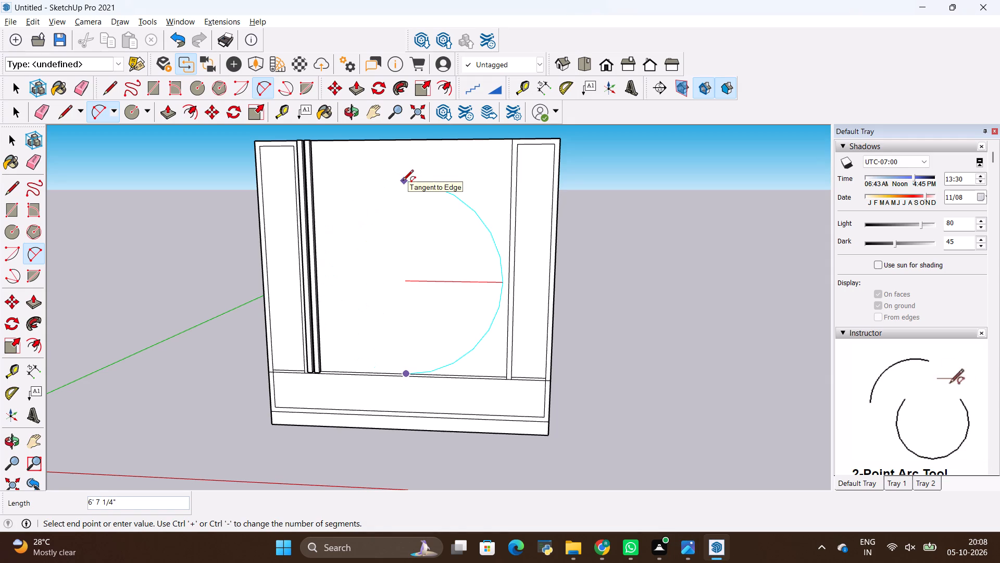
pyautogui.hotkey('alt', 'Tab')
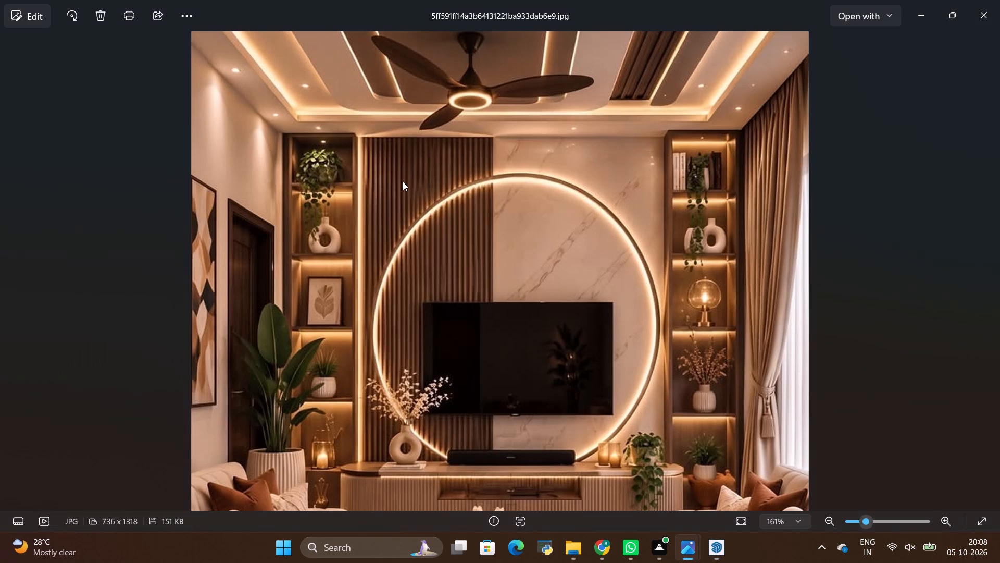
pyautogui.hotkey('alt', 'Tab')
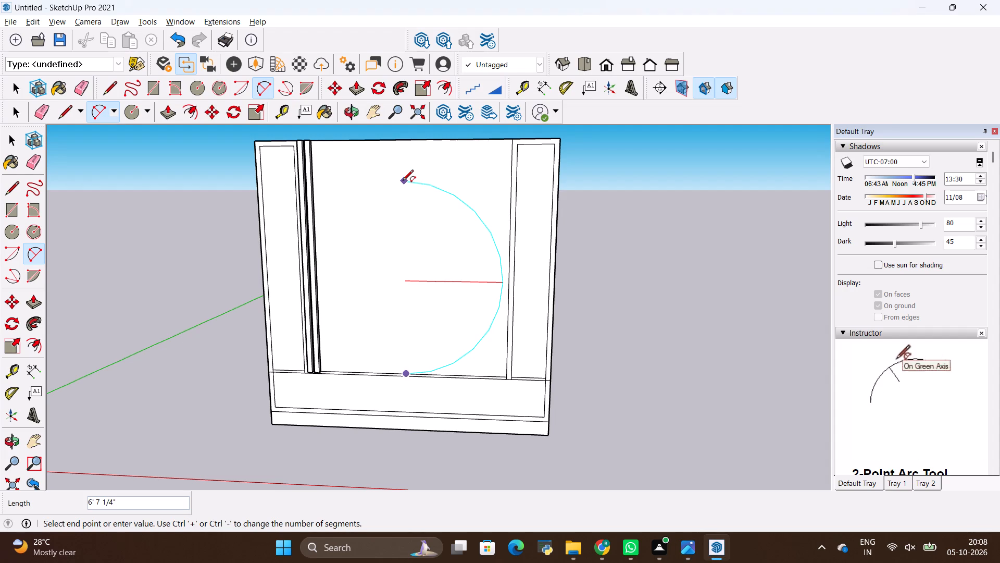
pyautogui.click(403, 181)
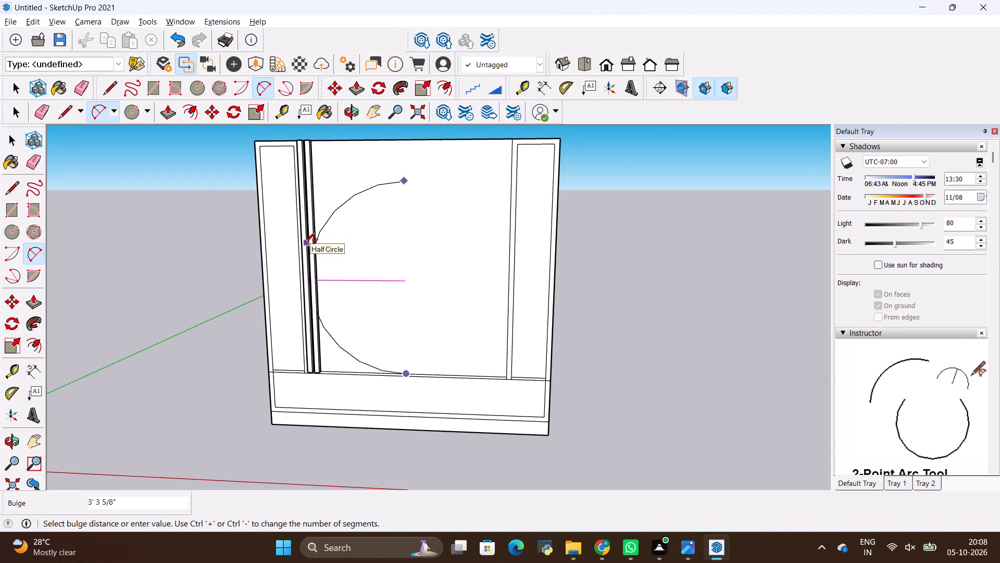
pyautogui.scroll(10, 305, 243)
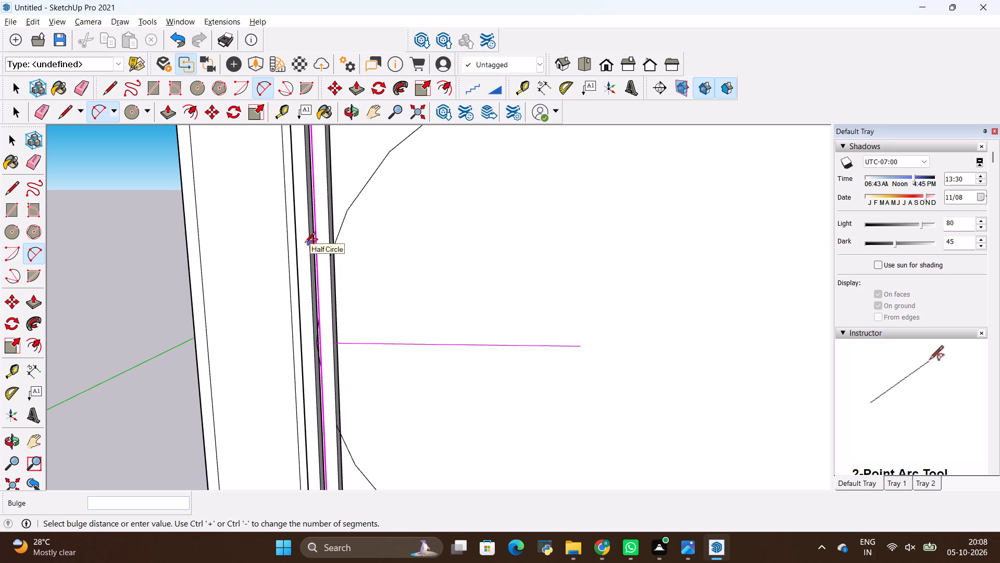
pyautogui.click(305, 243)
# Close the circle with a second half-circle arc bulging about 3' 3 1/4" away from the slats, check the reference image, and leave nothing selected.
pyautogui.scroll(-10, 279, 319)
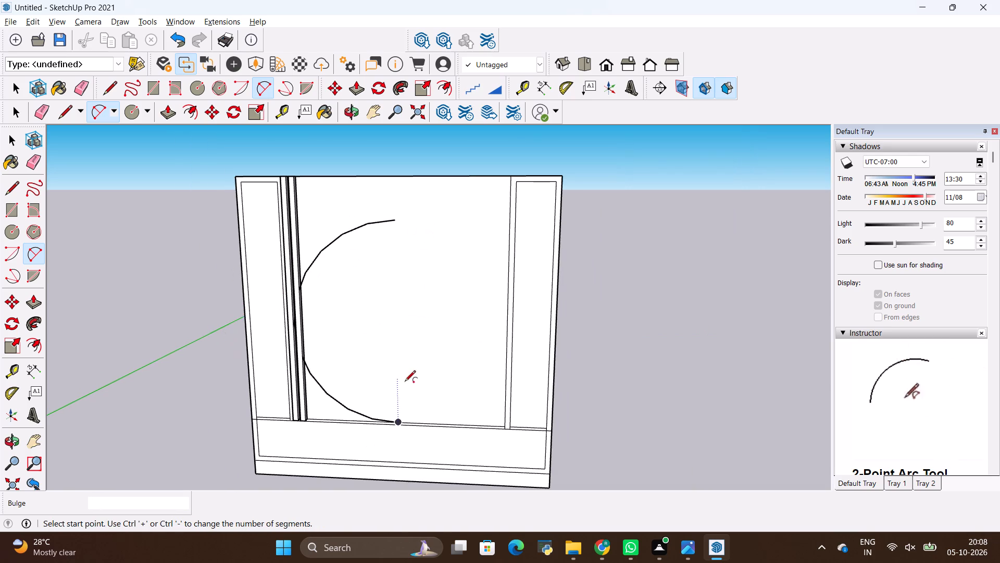
pyautogui.scroll(9, 393, 415)
pyautogui.click(407, 422)
pyautogui.scroll(-12, 489, 405)
pyautogui.click(433, 251)
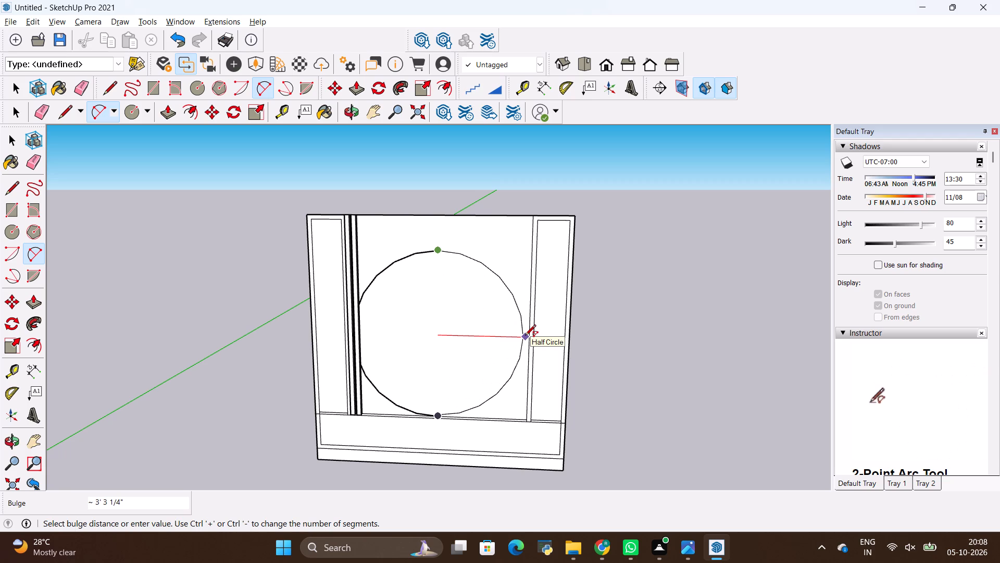
pyautogui.click(525, 336)
pyautogui.hotkey('alt', 'Tab')
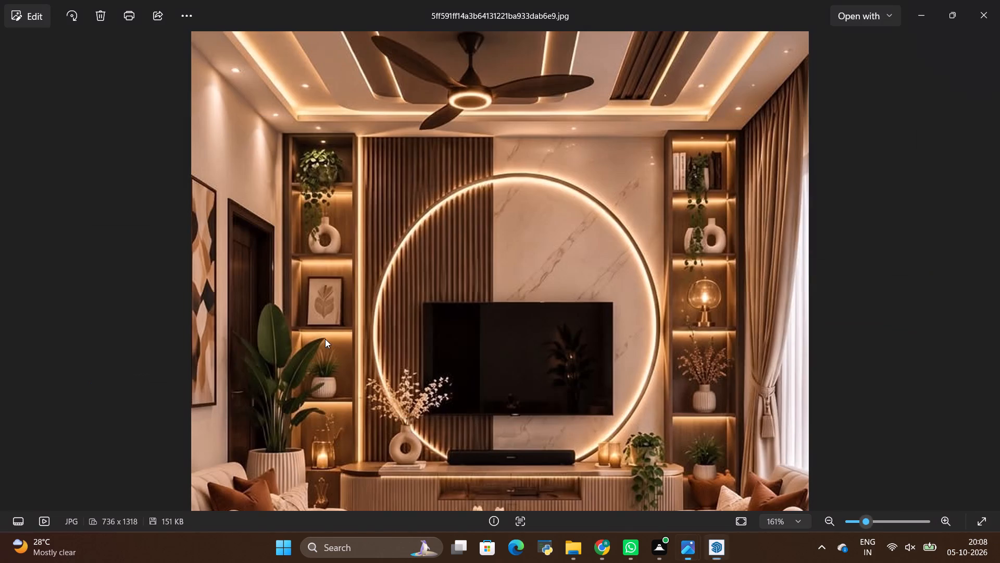
pyautogui.hotkey('alt', 'Tab')
pyautogui.press('space')
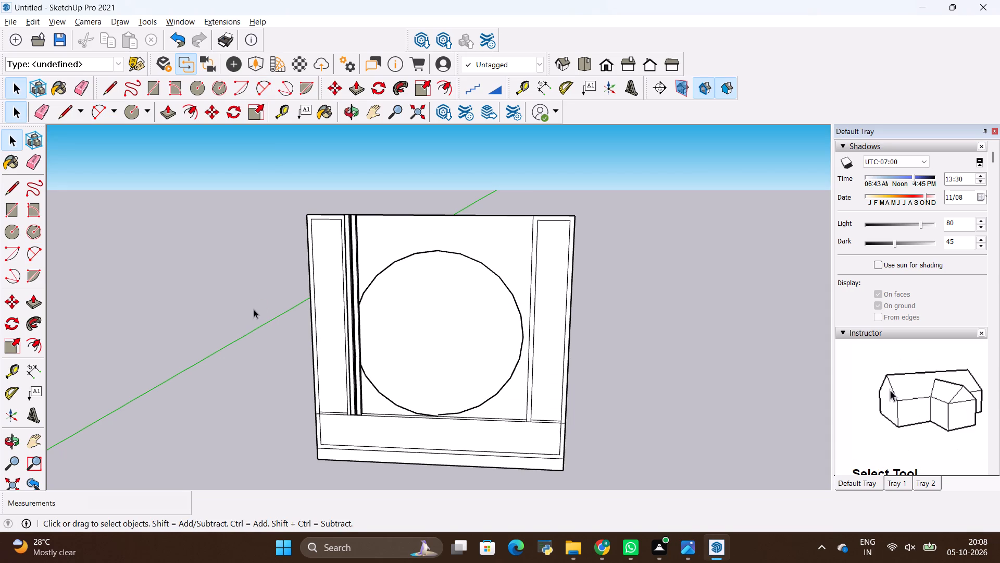
pyautogui.click(254, 309)
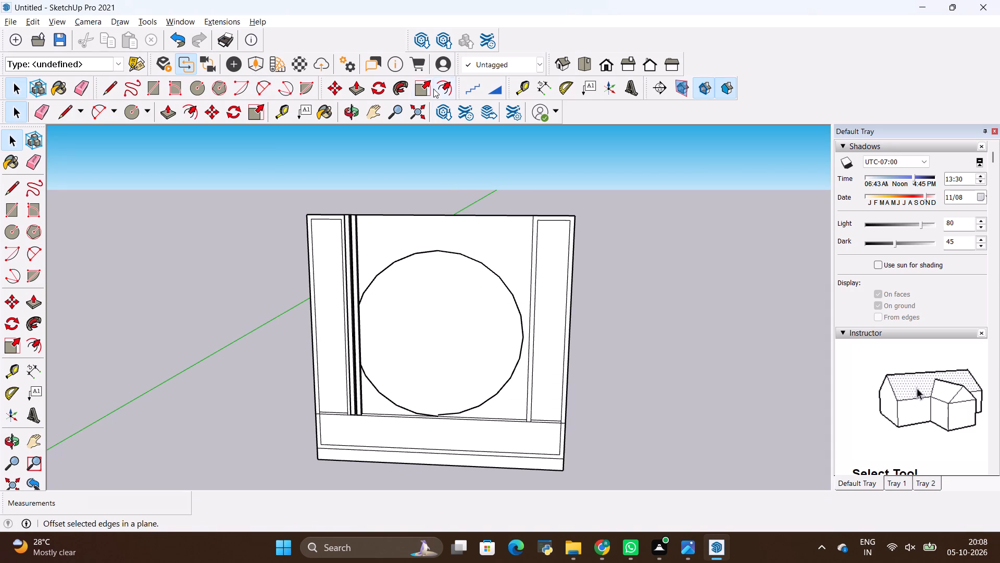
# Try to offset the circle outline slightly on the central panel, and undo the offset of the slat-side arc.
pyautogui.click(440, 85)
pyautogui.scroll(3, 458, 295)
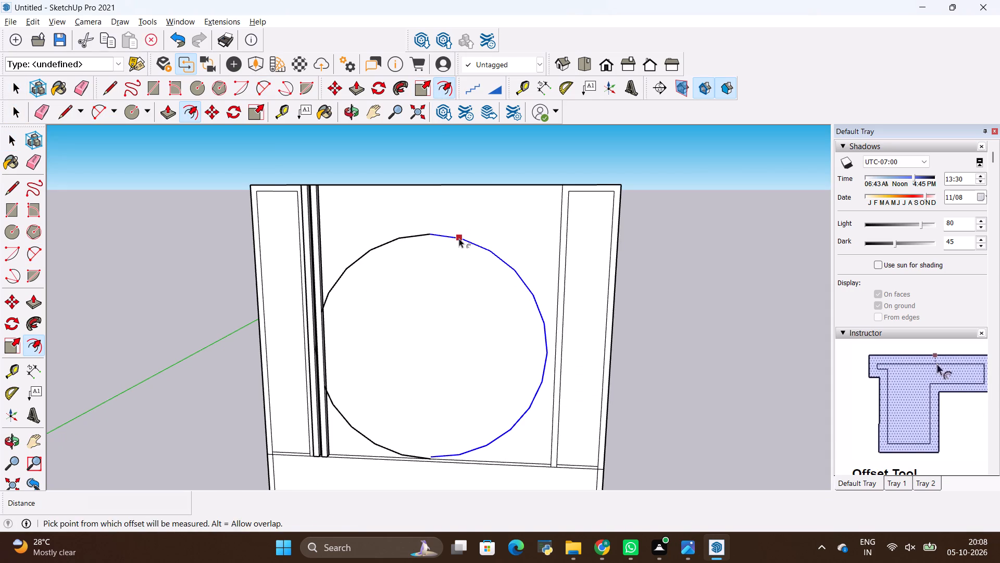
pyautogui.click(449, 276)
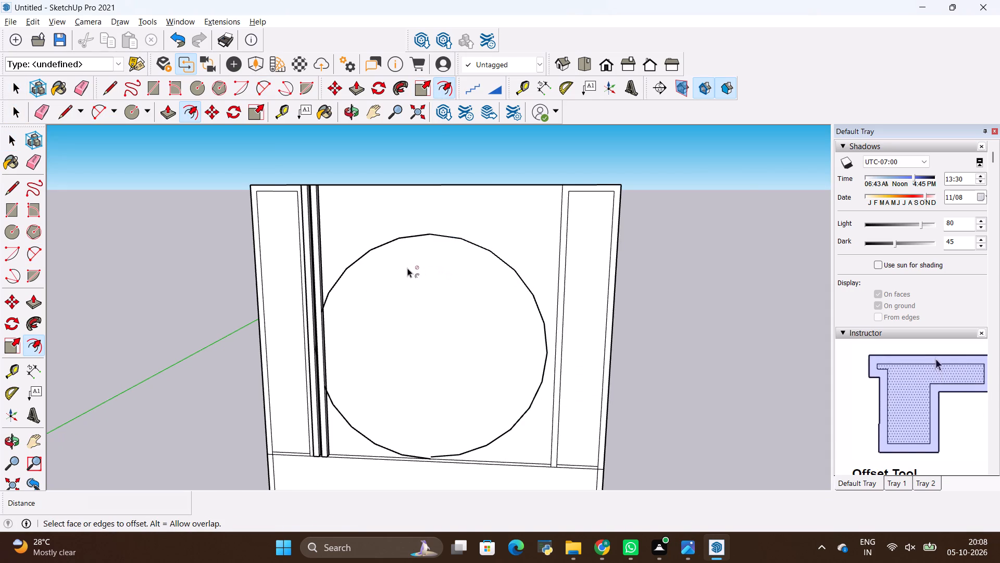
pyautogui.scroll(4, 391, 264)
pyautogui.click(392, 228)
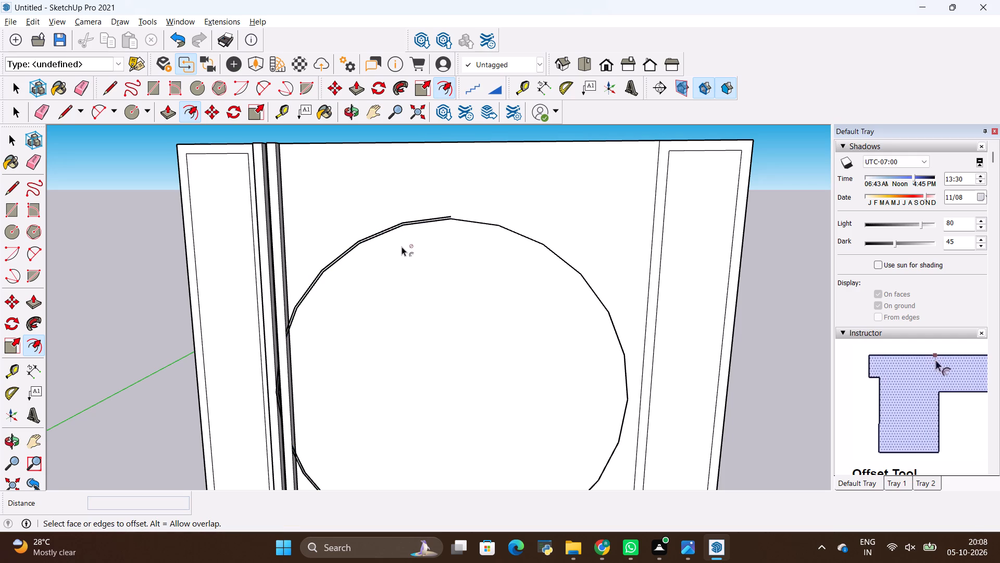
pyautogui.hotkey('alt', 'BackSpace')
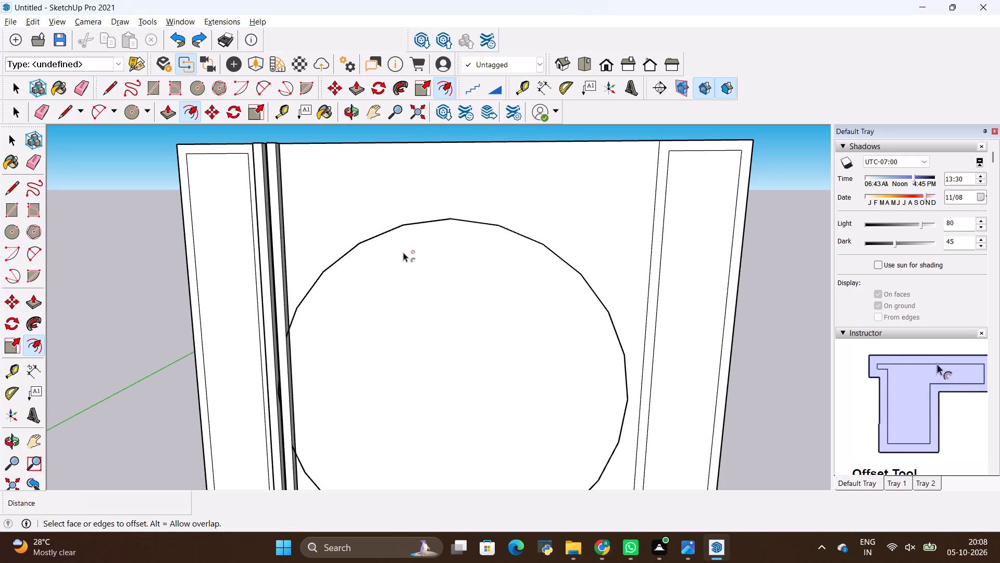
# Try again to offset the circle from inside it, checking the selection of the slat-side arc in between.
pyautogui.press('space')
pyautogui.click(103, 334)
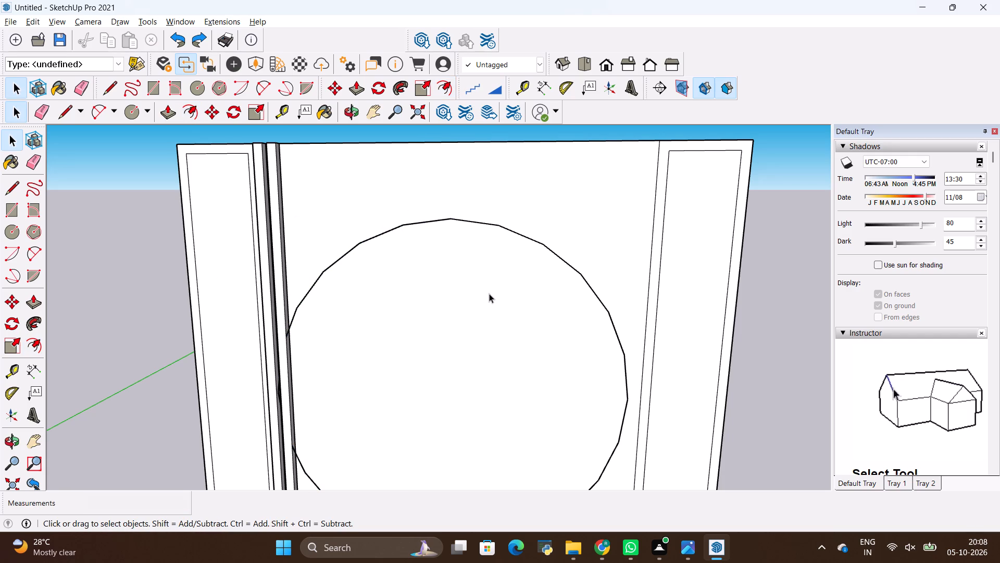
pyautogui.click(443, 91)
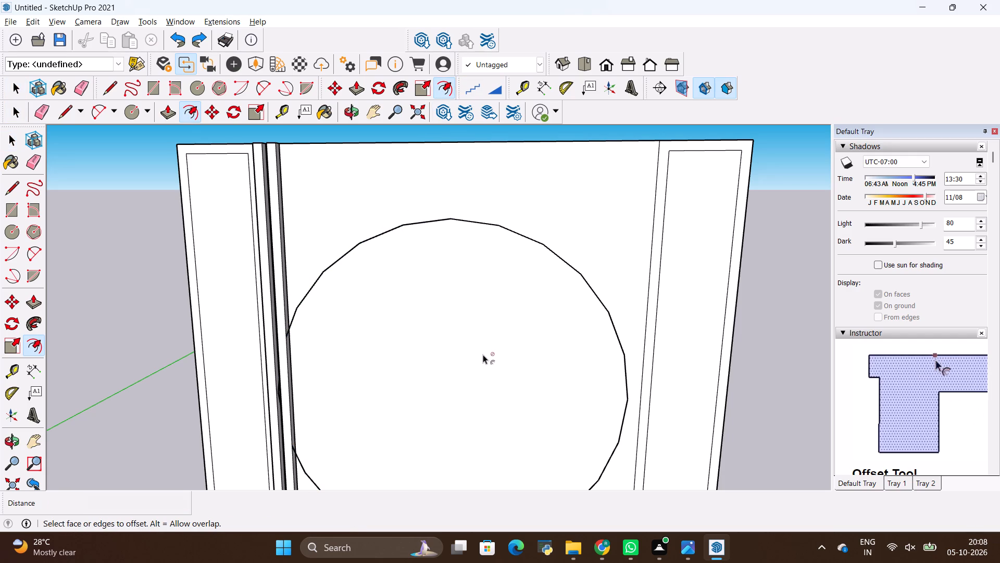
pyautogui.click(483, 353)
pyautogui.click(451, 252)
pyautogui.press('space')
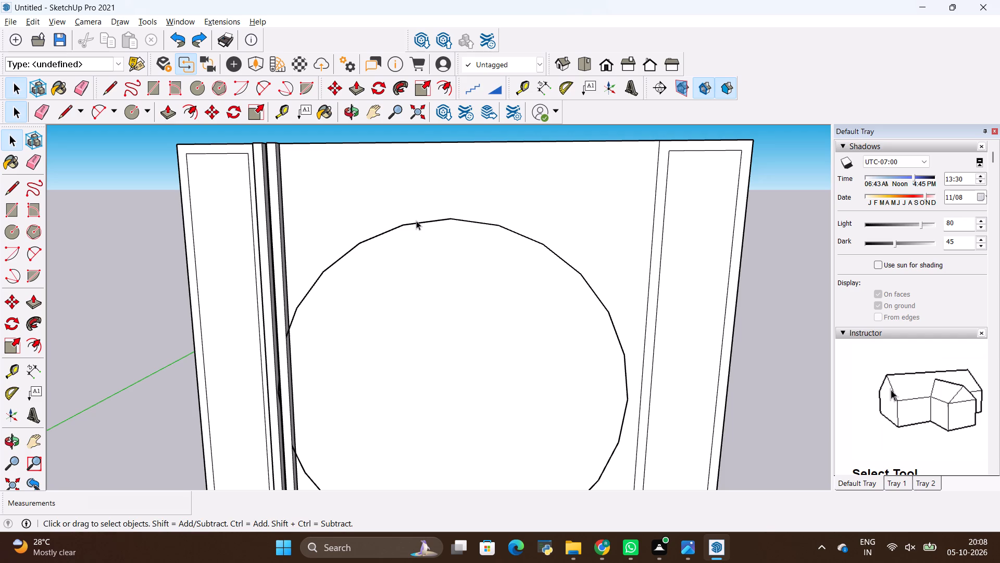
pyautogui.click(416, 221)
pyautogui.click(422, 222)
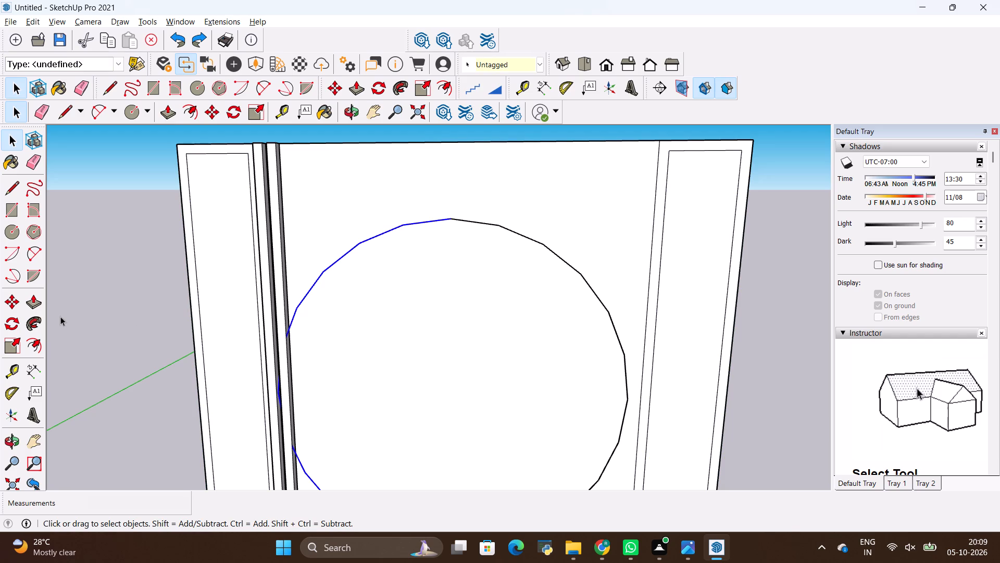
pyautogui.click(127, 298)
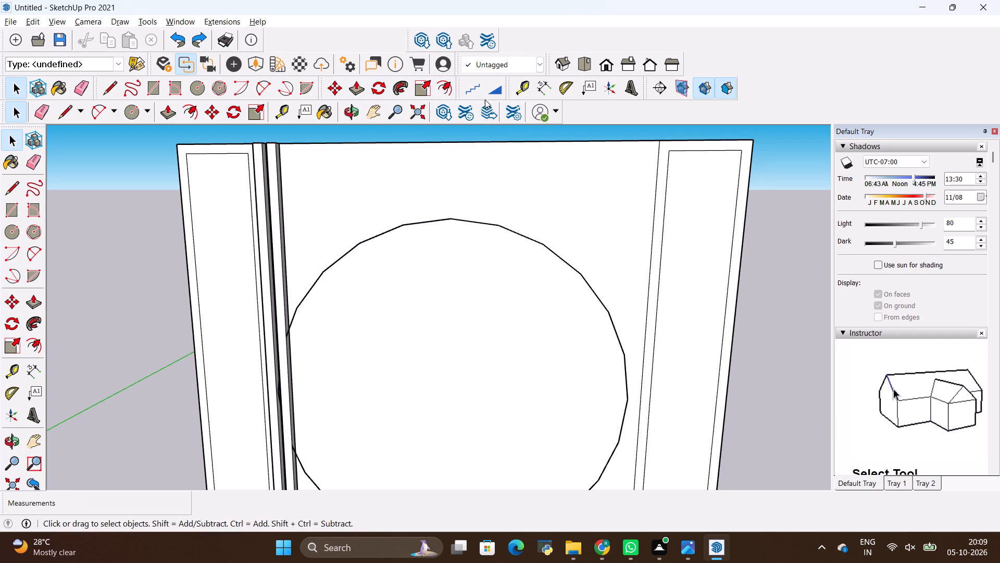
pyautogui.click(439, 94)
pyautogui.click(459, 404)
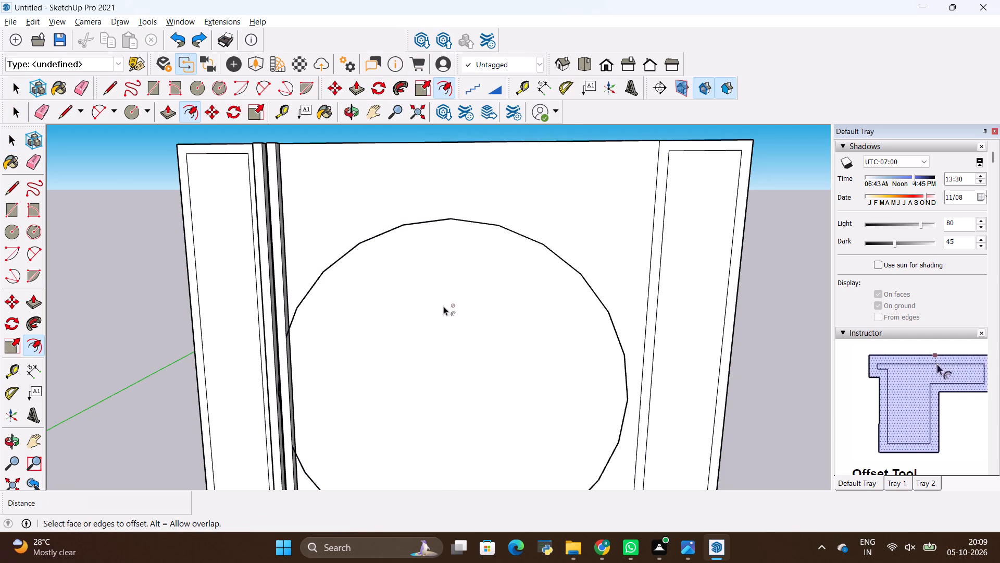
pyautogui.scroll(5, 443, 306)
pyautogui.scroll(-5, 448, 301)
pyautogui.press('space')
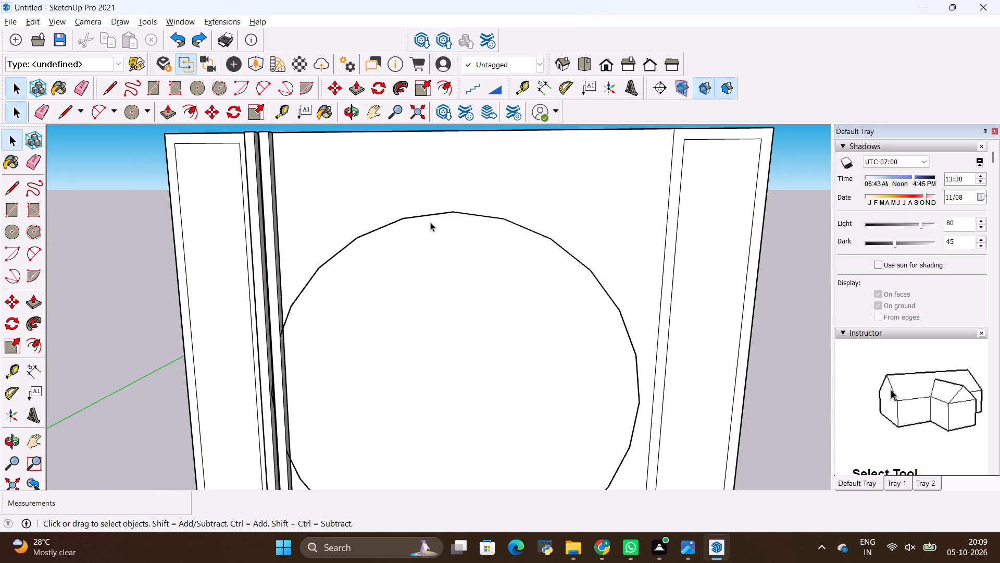
# Check how each half-circle arc and the wall panel behind them select around the circle's upper part.
pyautogui.click(431, 211)
pyautogui.click(435, 213)
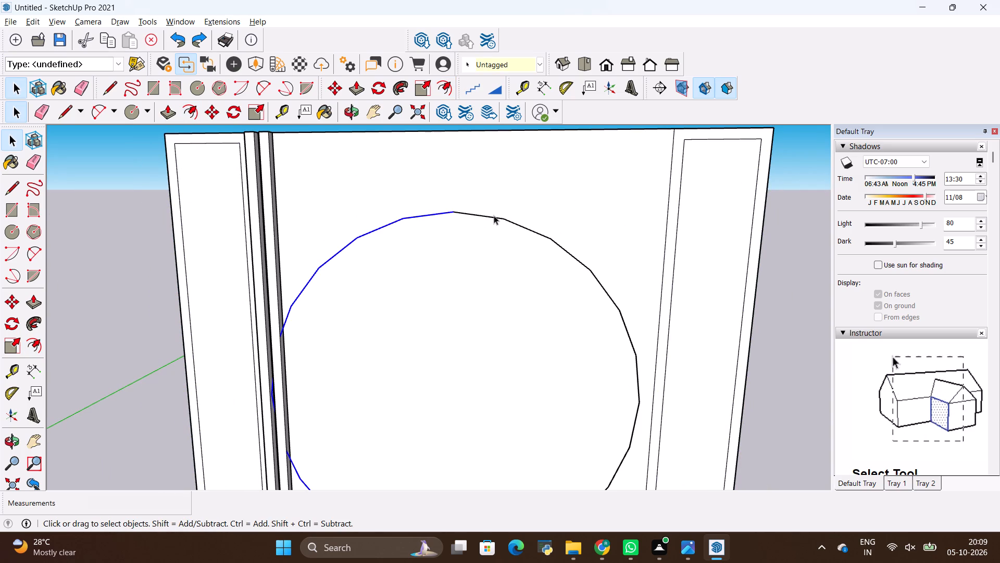
pyautogui.keyDown('ctrl'); pyautogui.click(494, 215); pyautogui.keyUp('ctrl')
pyautogui.keyDown('ctrl'); pyautogui.click(495, 218); pyautogui.keyUp('ctrl')
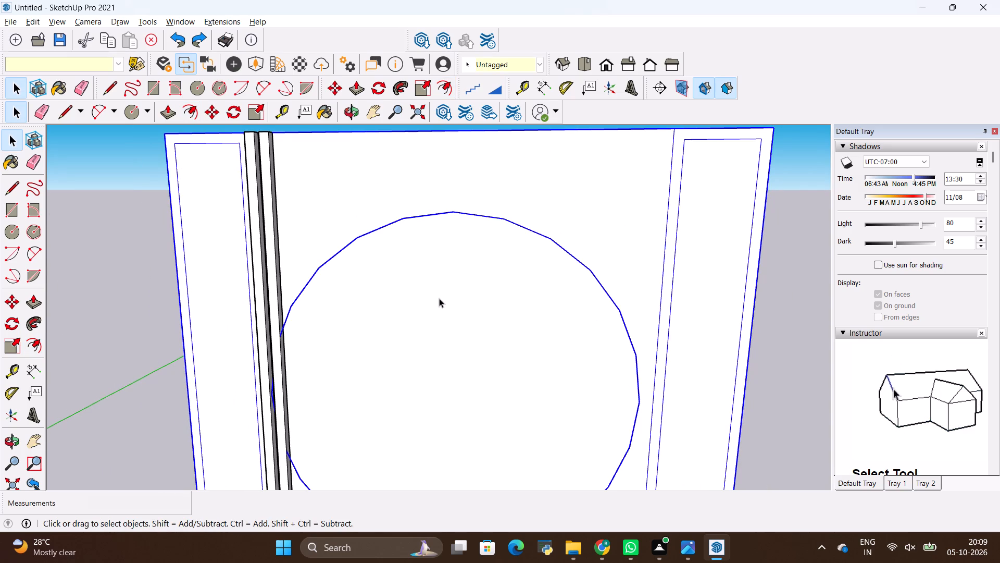
pyautogui.scroll(-4, 447, 301)
pyautogui.click(691, 296)
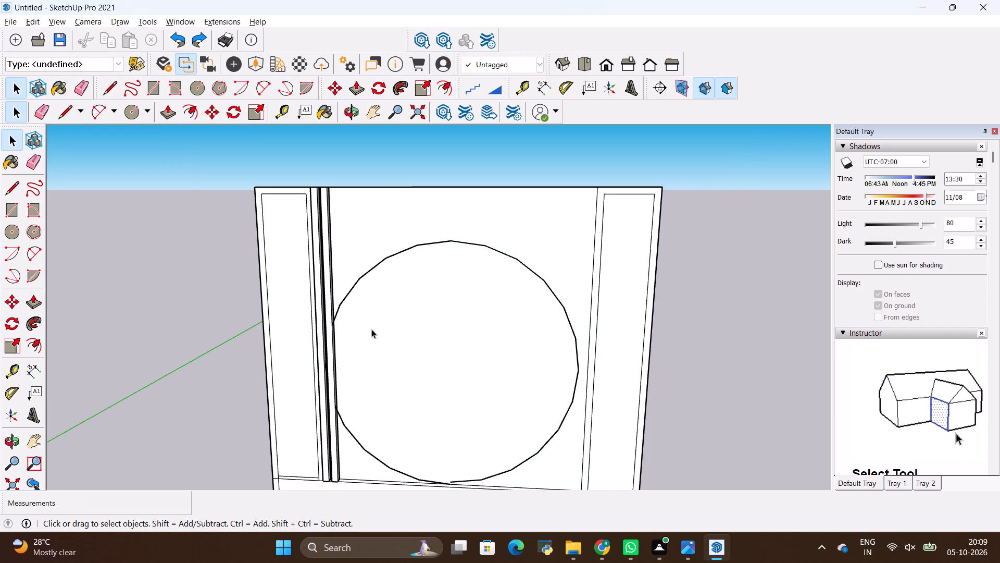
pyautogui.doubleClick(407, 311)
pyautogui.click(422, 244)
pyautogui.click(71, 296)
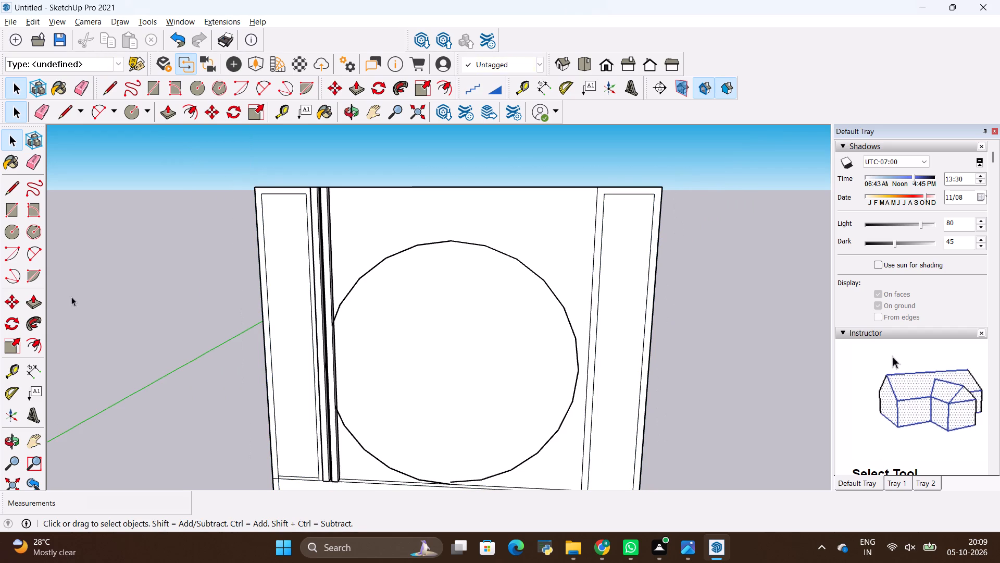
# Examine closely whether the two half-circle arcs meet at the top of the circle.
pyautogui.scroll(2, 452, 252)
pyautogui.click(452, 236)
pyautogui.scroll(2, 452, 238)
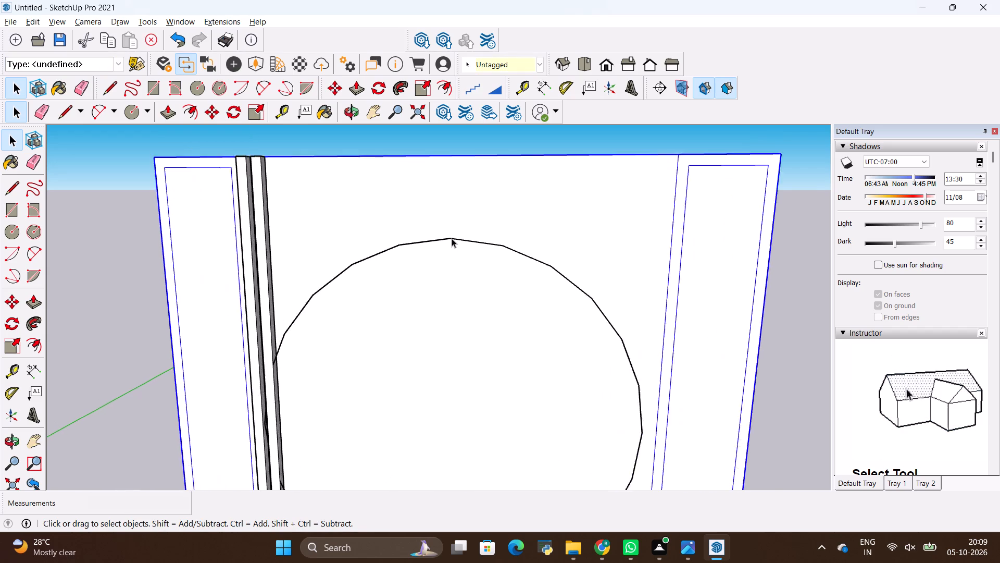
pyautogui.scroll(20, 452, 238)
pyautogui.scroll(5, 452, 238)
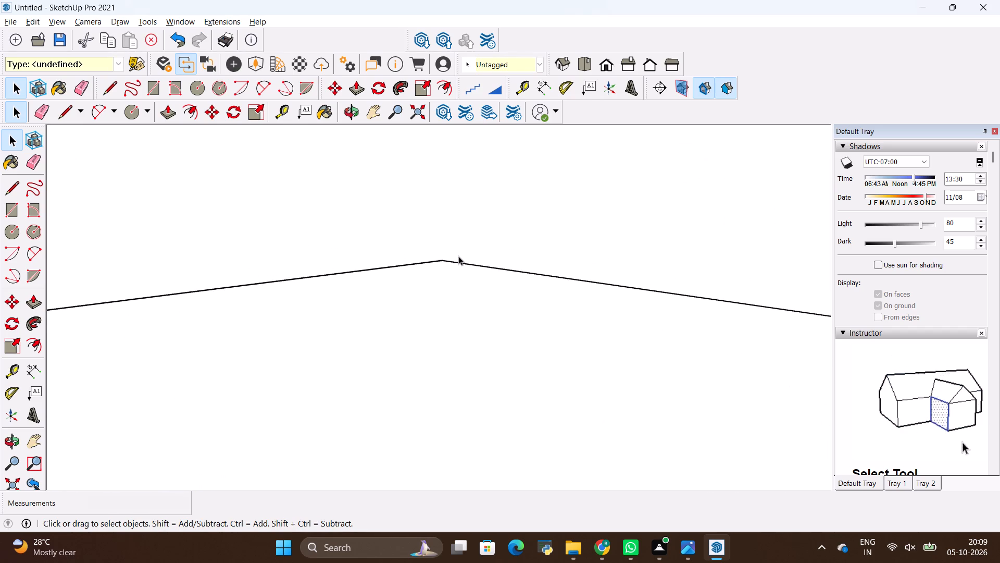
pyautogui.scroll(20, 458, 257)
pyautogui.scroll(6, 458, 257)
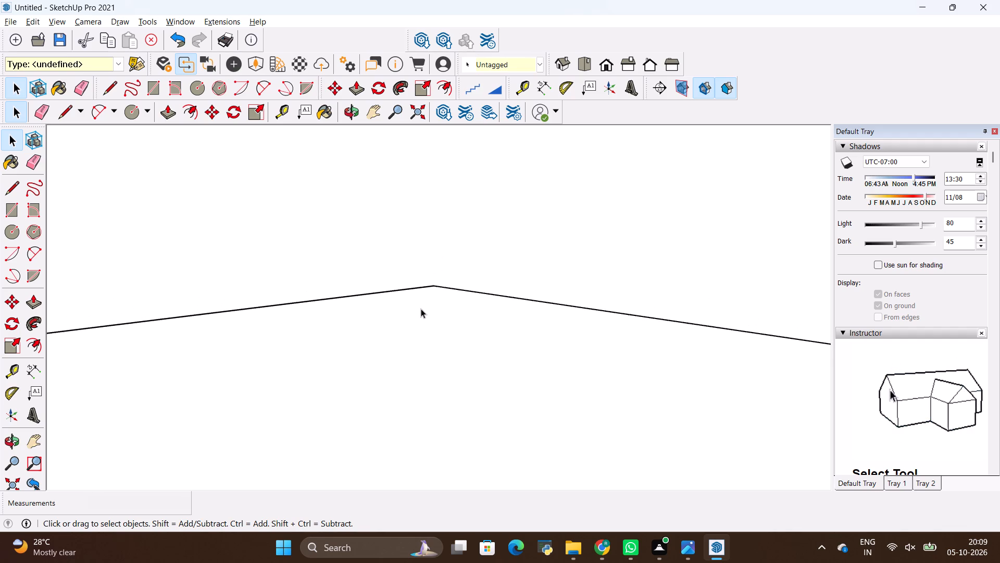
pyautogui.scroll(20, 429, 274)
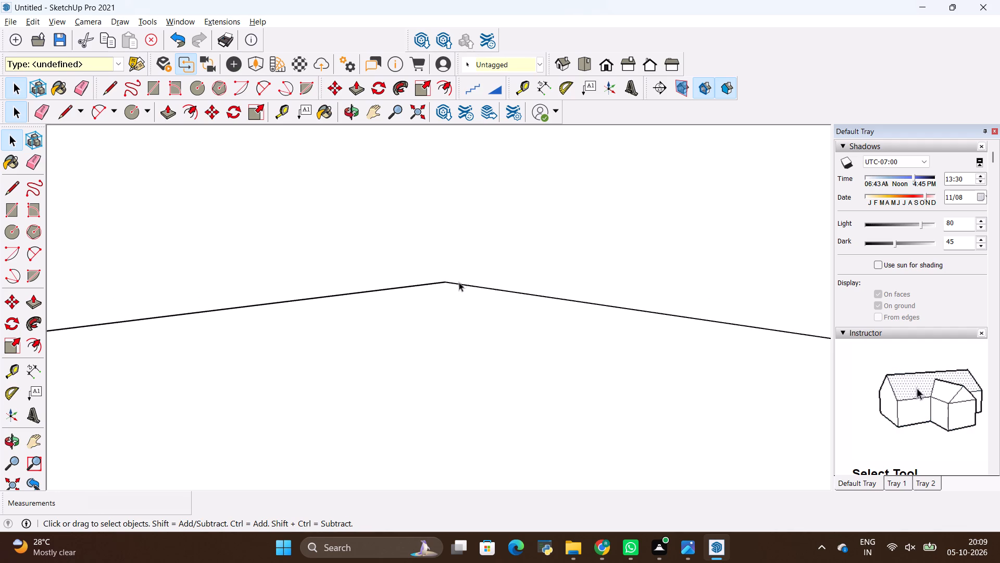
pyautogui.scroll(5, 443, 278)
pyautogui.scroll(-20, 453, 293)
pyautogui.scroll(-9, 453, 293)
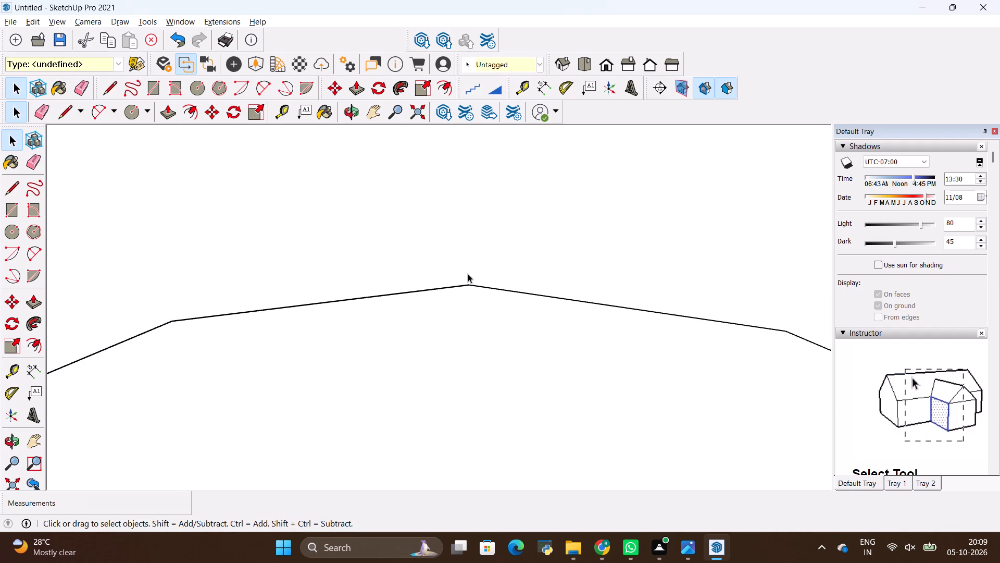
pyautogui.scroll(-20, 468, 274)
pyautogui.scroll(-2, 468, 274)
pyautogui.press('space')
pyautogui.click(259, 273)
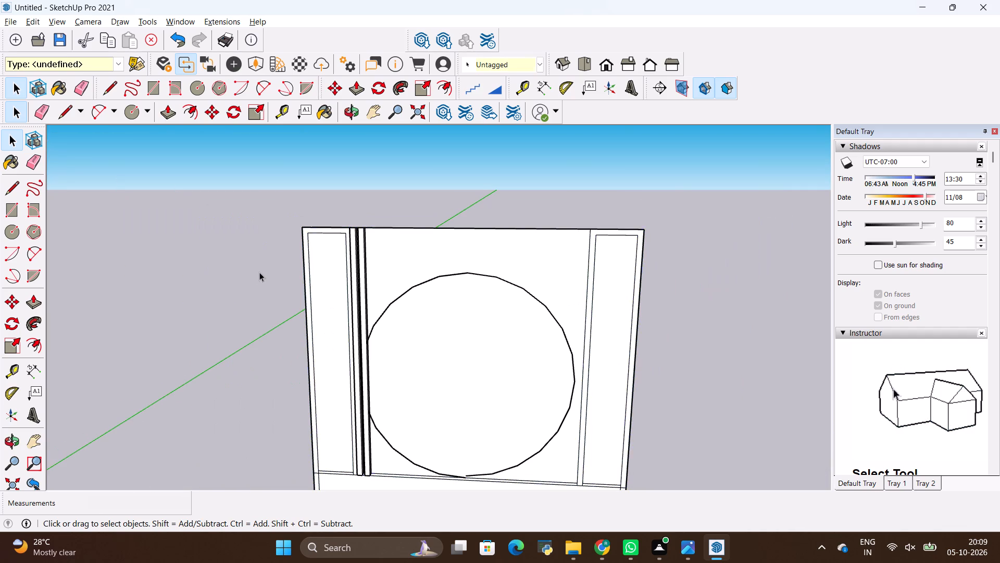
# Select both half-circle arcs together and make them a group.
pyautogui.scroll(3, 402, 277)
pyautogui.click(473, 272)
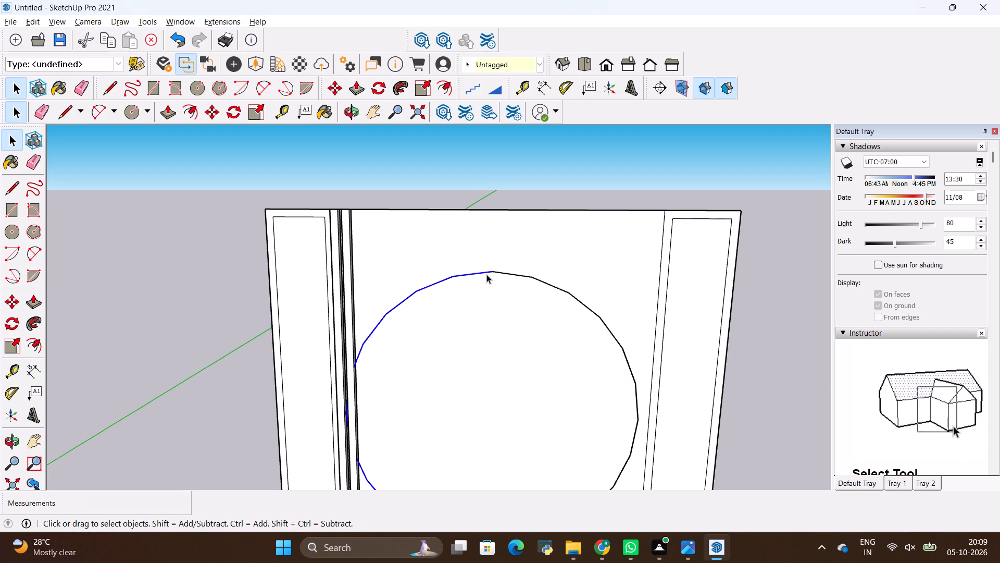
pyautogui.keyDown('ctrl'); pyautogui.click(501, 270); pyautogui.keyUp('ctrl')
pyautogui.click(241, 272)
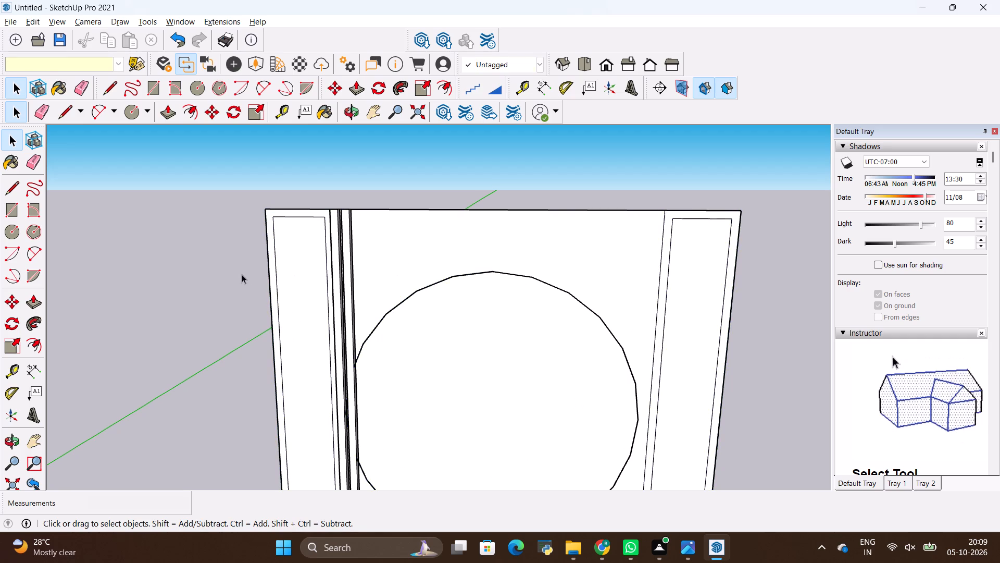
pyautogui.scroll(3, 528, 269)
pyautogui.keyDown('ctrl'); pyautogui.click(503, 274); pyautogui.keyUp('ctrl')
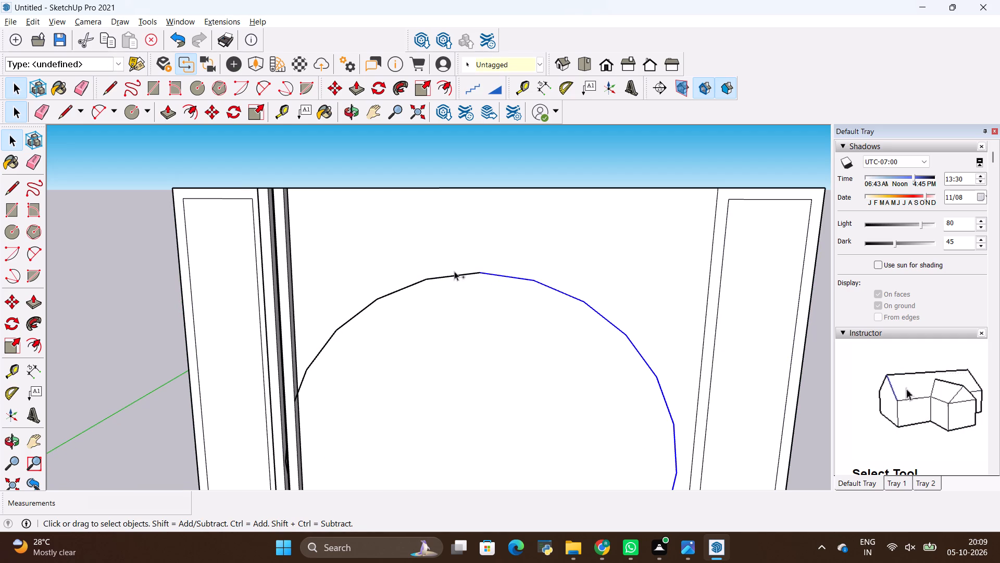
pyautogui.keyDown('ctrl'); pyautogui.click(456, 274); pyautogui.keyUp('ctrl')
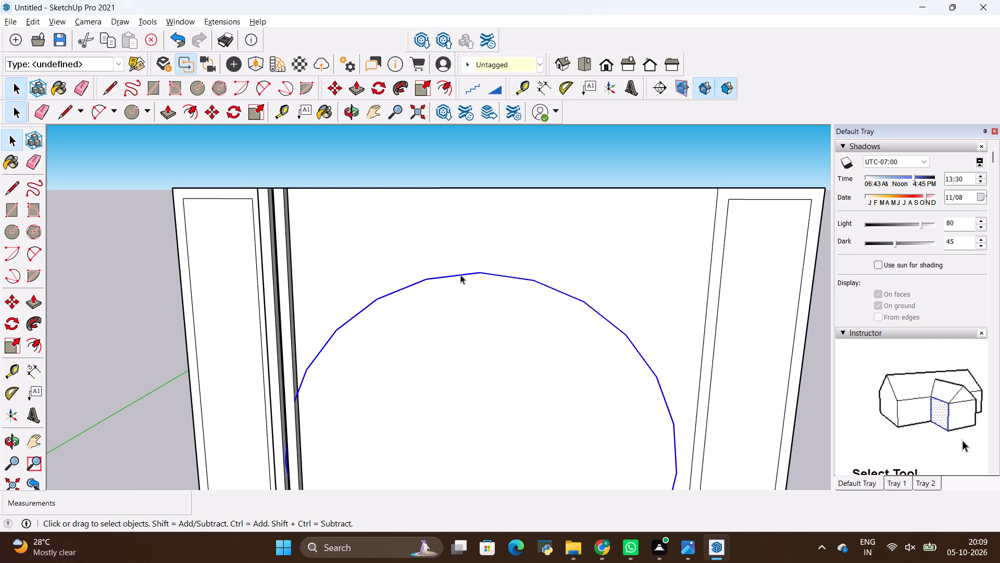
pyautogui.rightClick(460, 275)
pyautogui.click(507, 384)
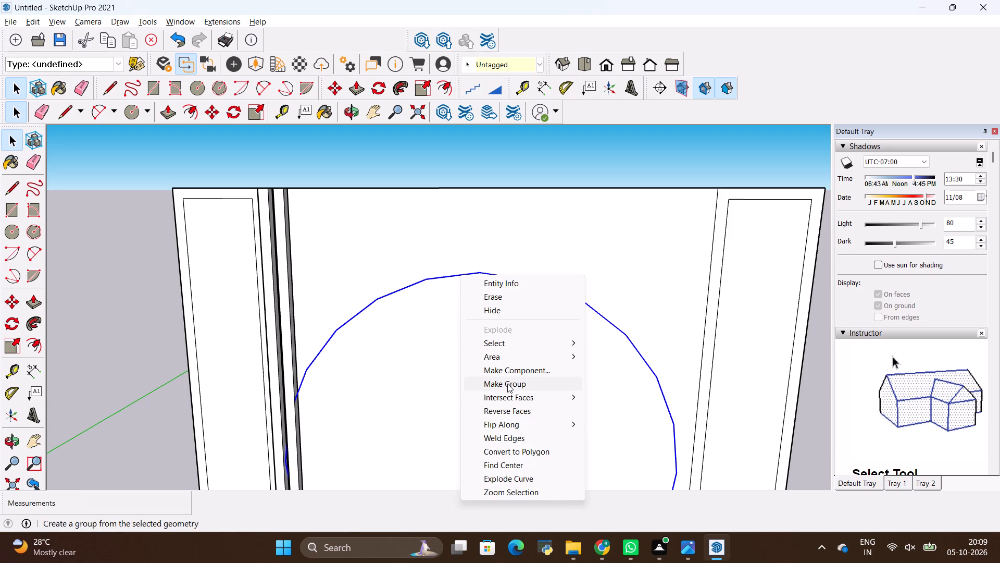
# Open the wall group, check the central panel face, and examine whether the arcs meet at the panel's lower edge.
pyautogui.scroll(-9, 459, 308)
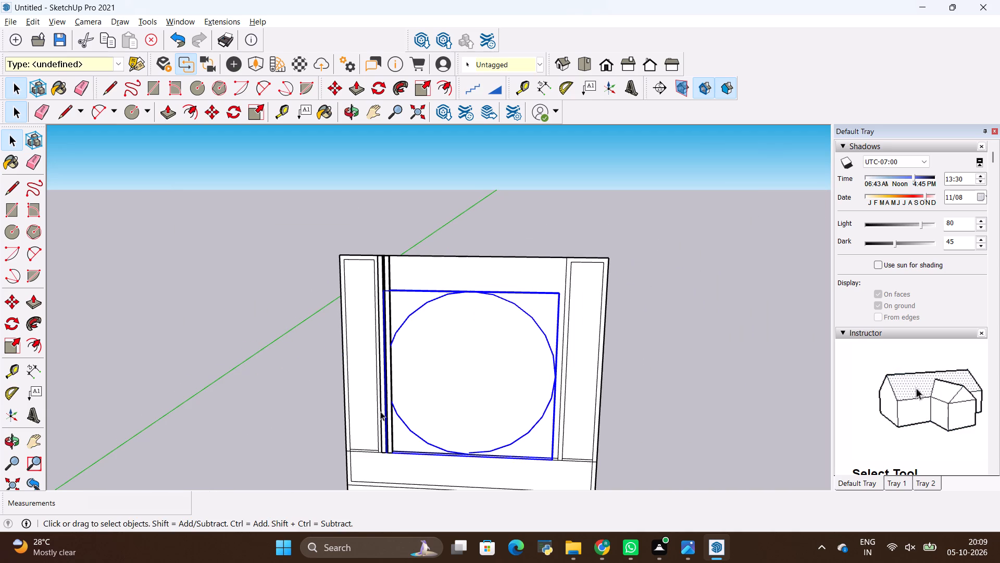
pyautogui.scroll(9, 421, 341)
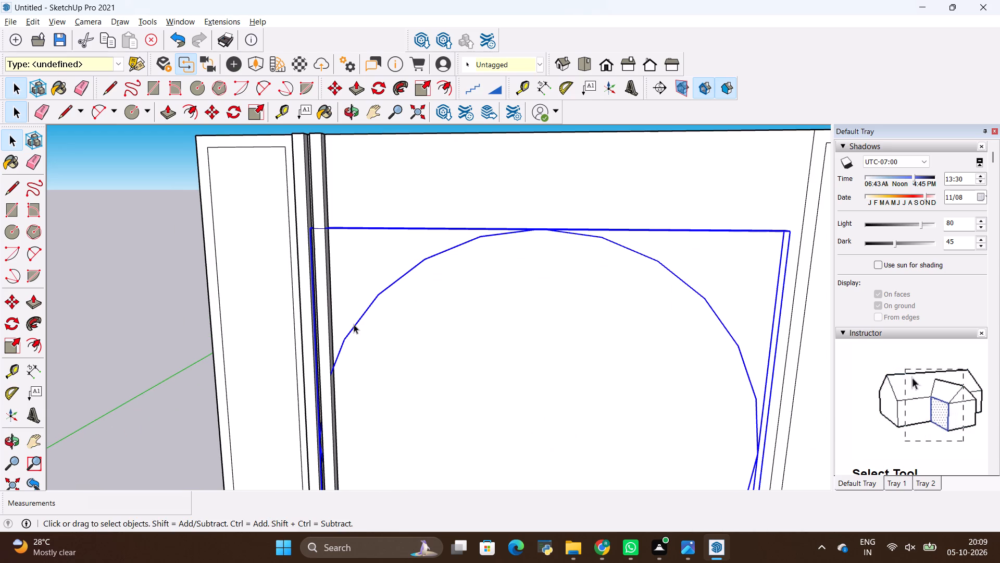
pyautogui.scroll(-9, 354, 324)
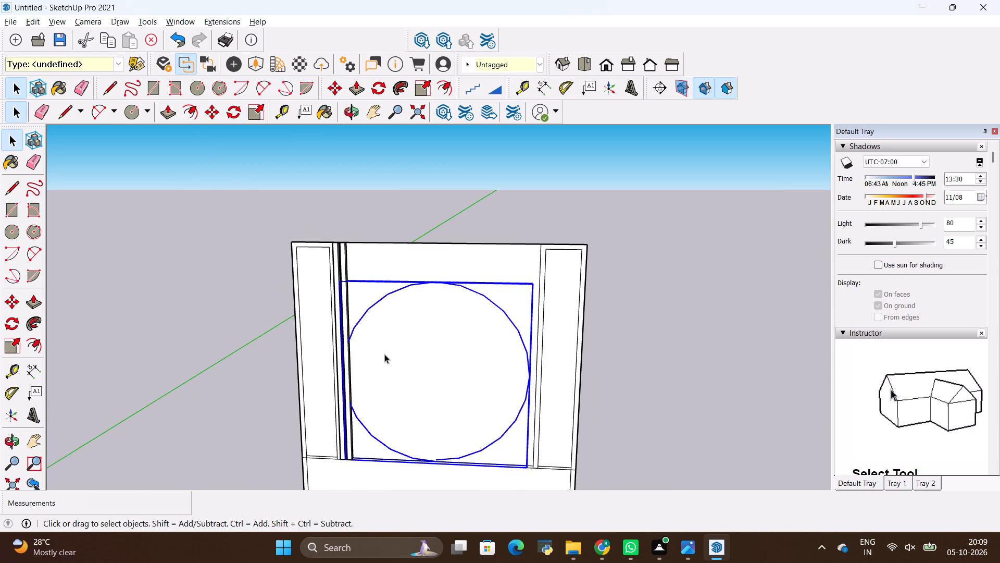
pyautogui.doubleClick(384, 354)
pyautogui.scroll(2, 445, 278)
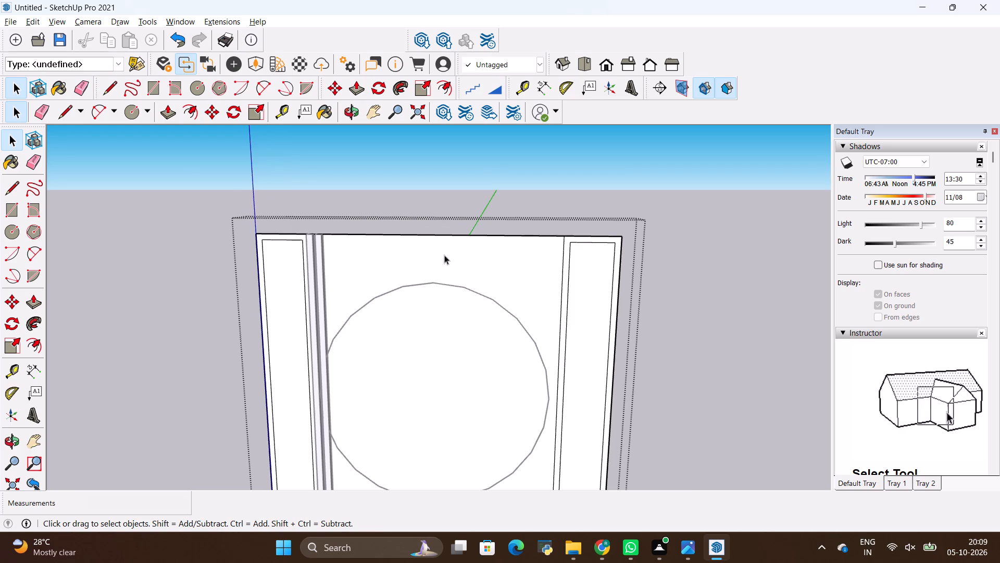
pyautogui.scroll(6, 447, 271)
pyautogui.click(460, 291)
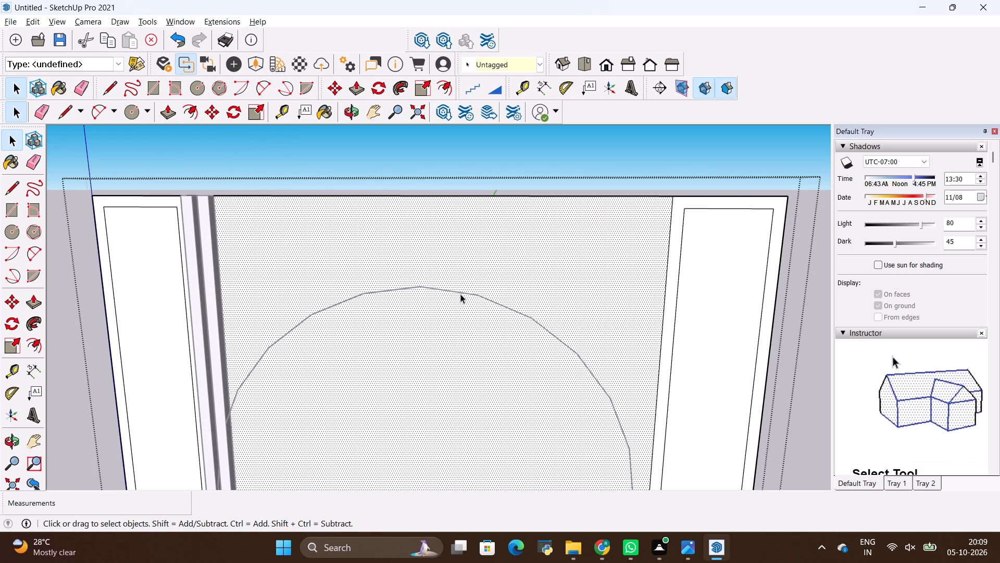
pyautogui.click(461, 293)
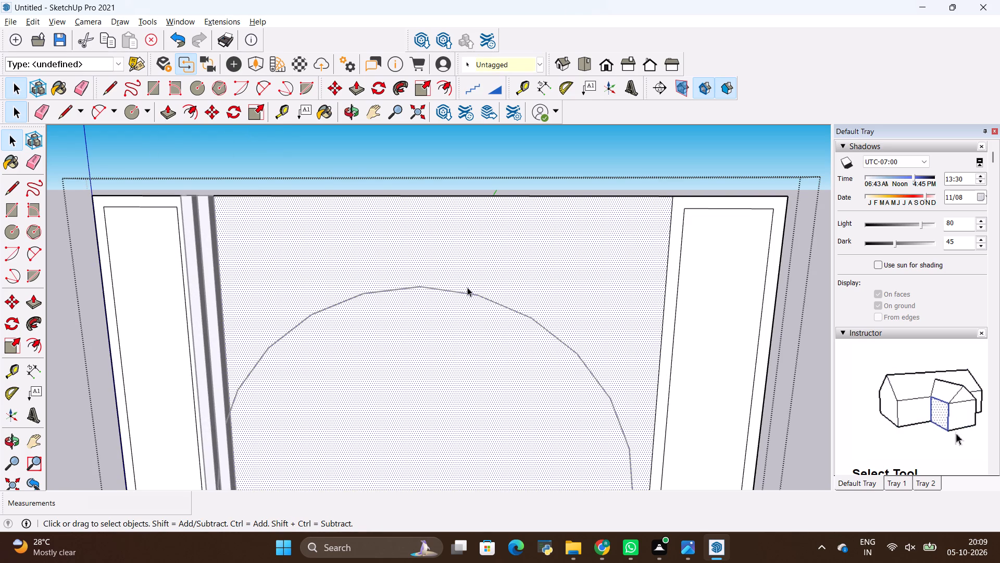
pyautogui.scroll(-10, 502, 274)
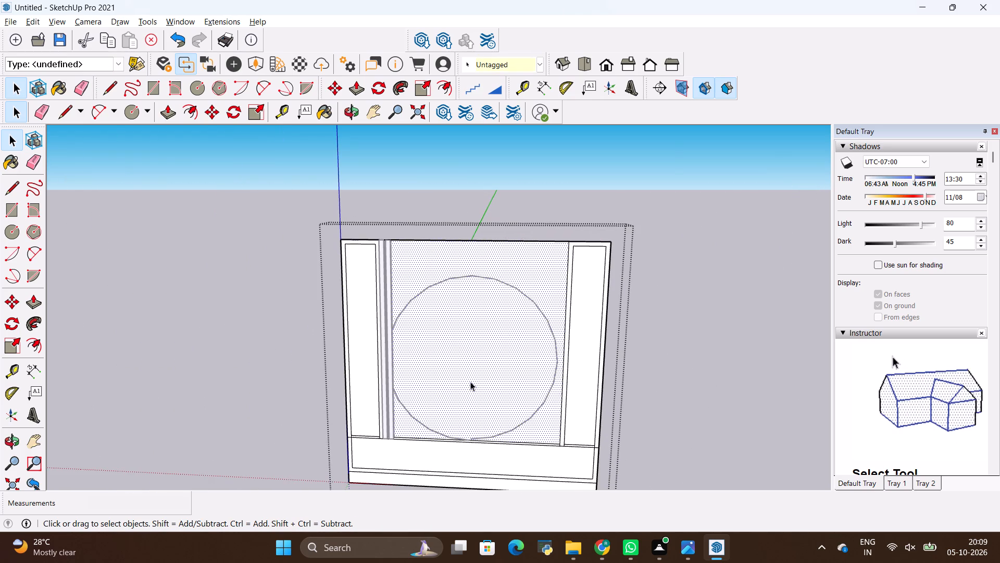
pyautogui.scroll(20, 459, 450)
pyautogui.scroll(1, 459, 450)
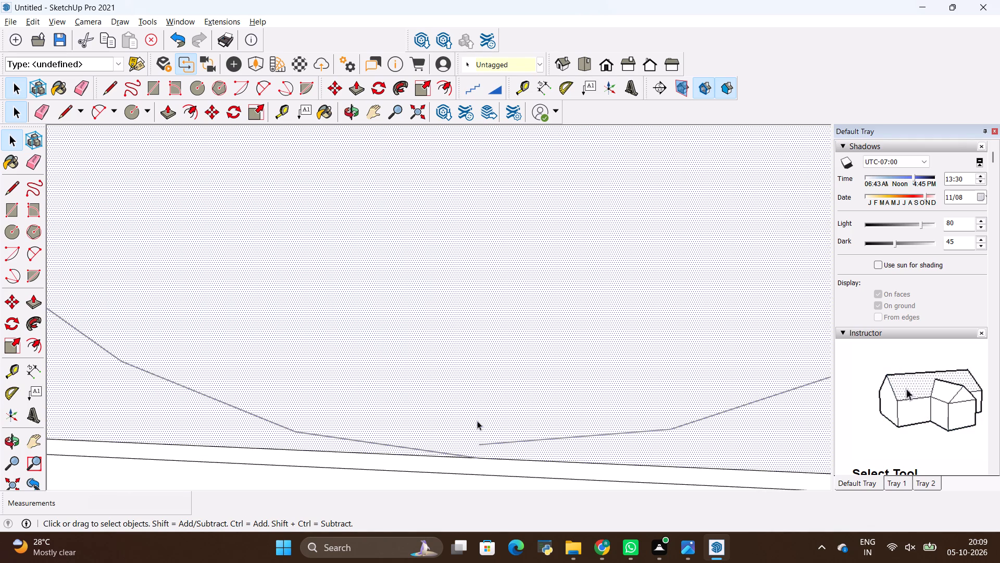
# Undo the arc grouping and the half-circle arc on the side away from the slats, keeping the slat-side arc.
pyautogui.hotkey('alt', 'BackSpace')
pyautogui.hotkey('alt', 'BackSpace')
pyautogui.hotkey('alt', 'BackSpace')
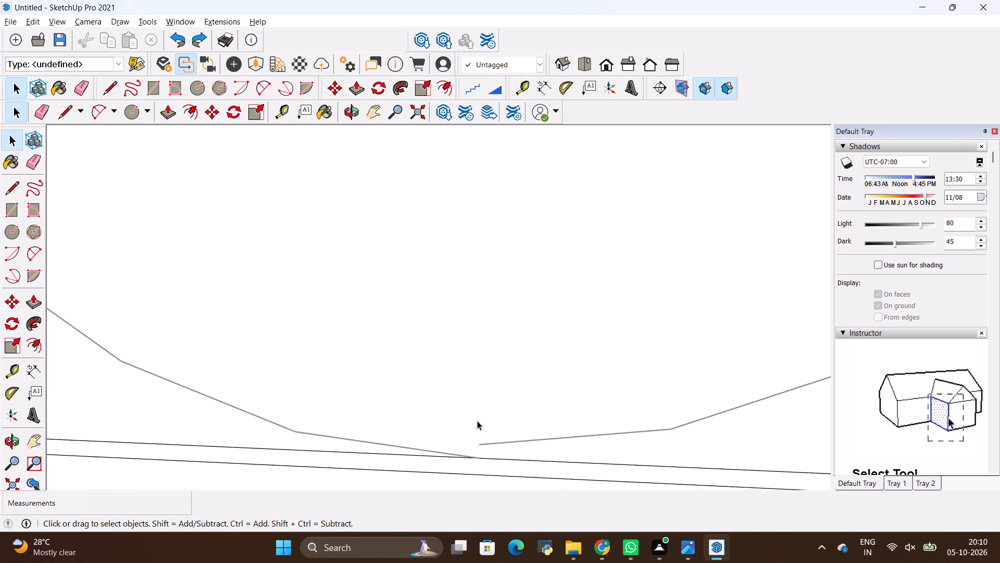
pyautogui.hotkey('alt', 'BackSpace')
pyautogui.hotkey('alt', 'BackSpace')
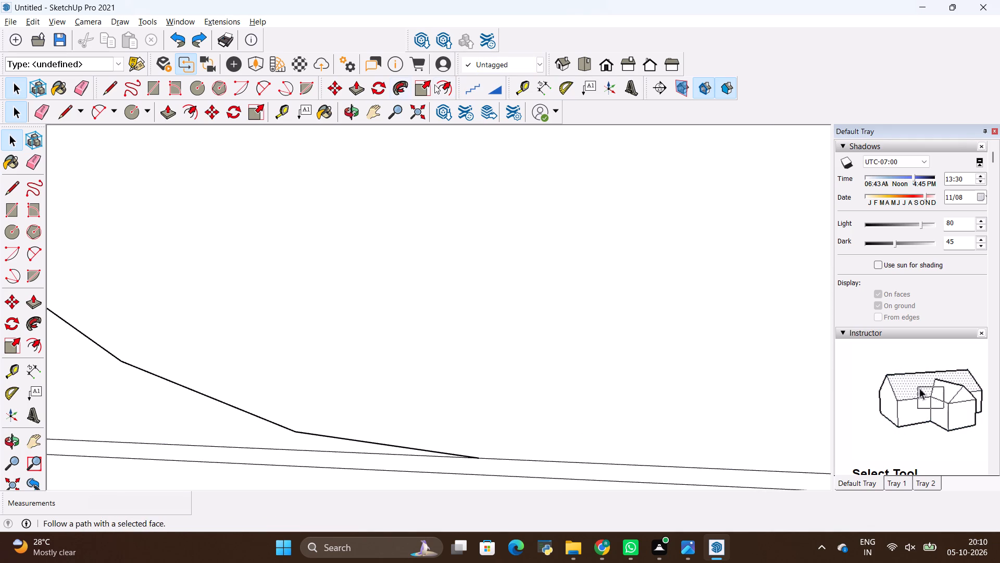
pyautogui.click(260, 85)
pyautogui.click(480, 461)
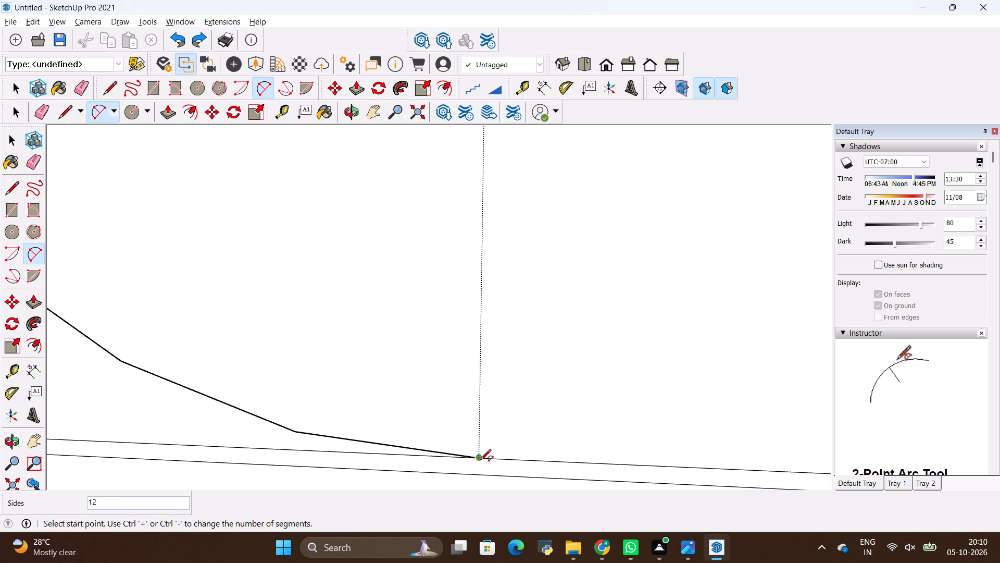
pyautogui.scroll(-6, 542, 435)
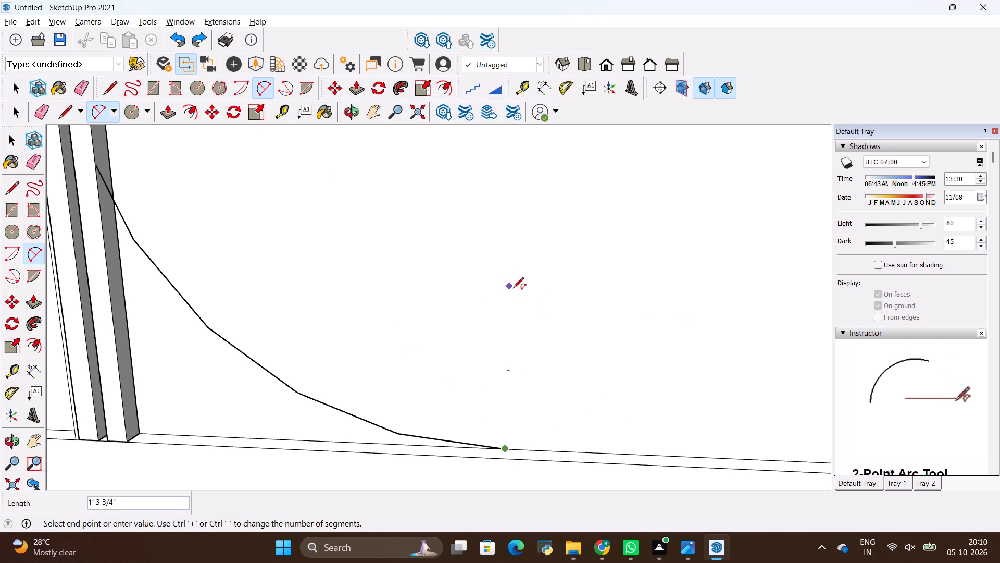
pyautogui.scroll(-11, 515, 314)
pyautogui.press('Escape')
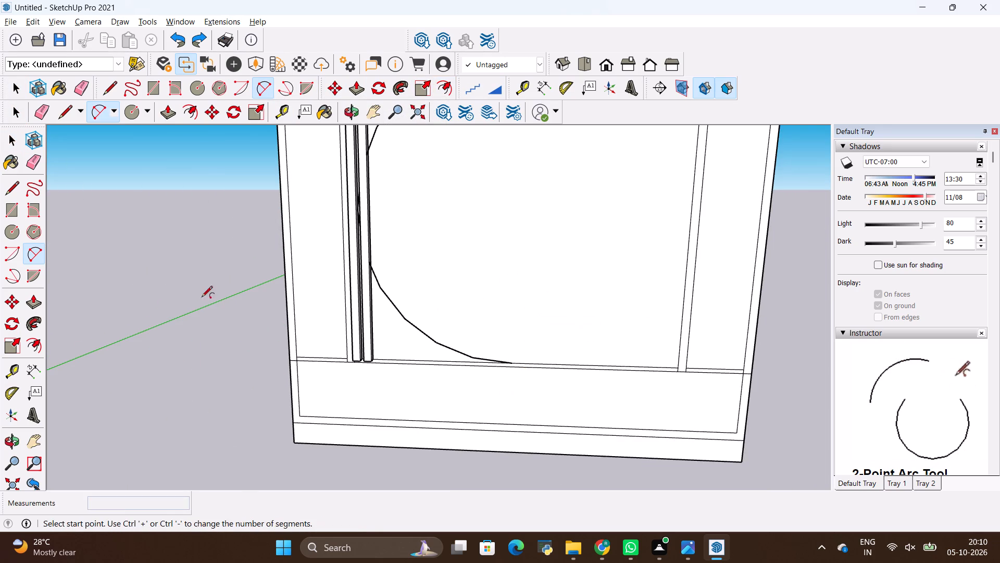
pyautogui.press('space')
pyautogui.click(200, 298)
# Draw a half-circle 2-point arc from the slat-side arc's top endpoint to its bottom endpoint, bulging 3' 3 5/8" away from the slats.
pyautogui.scroll(-6, 414, 440)
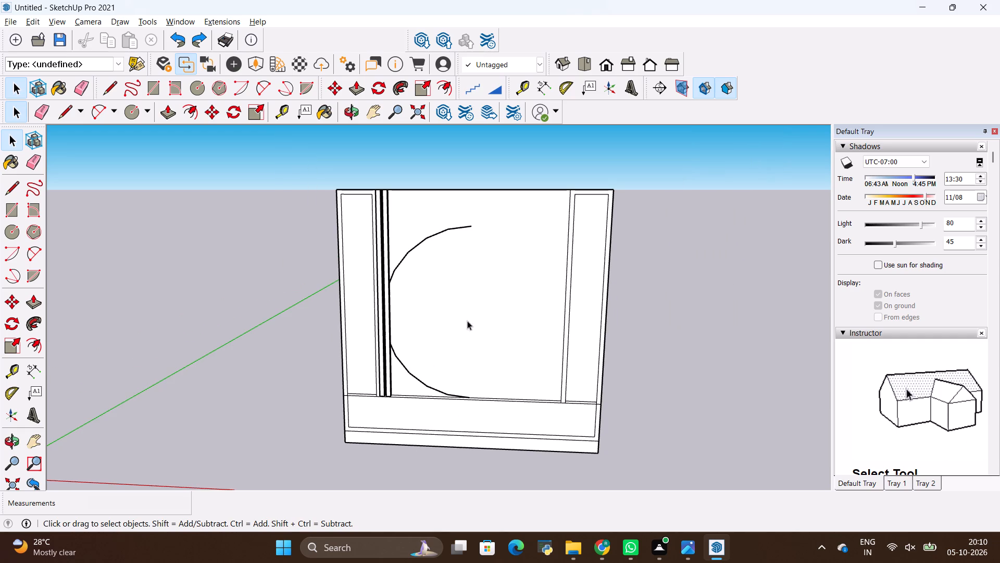
pyautogui.click(270, 84)
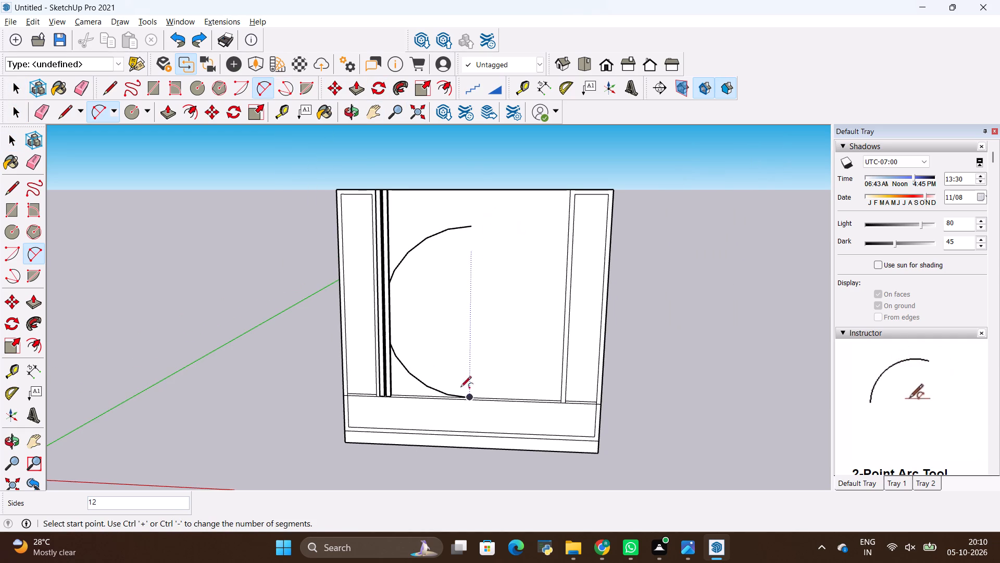
pyautogui.scroll(3, 482, 85)
pyautogui.scroll(1, 268, 150)
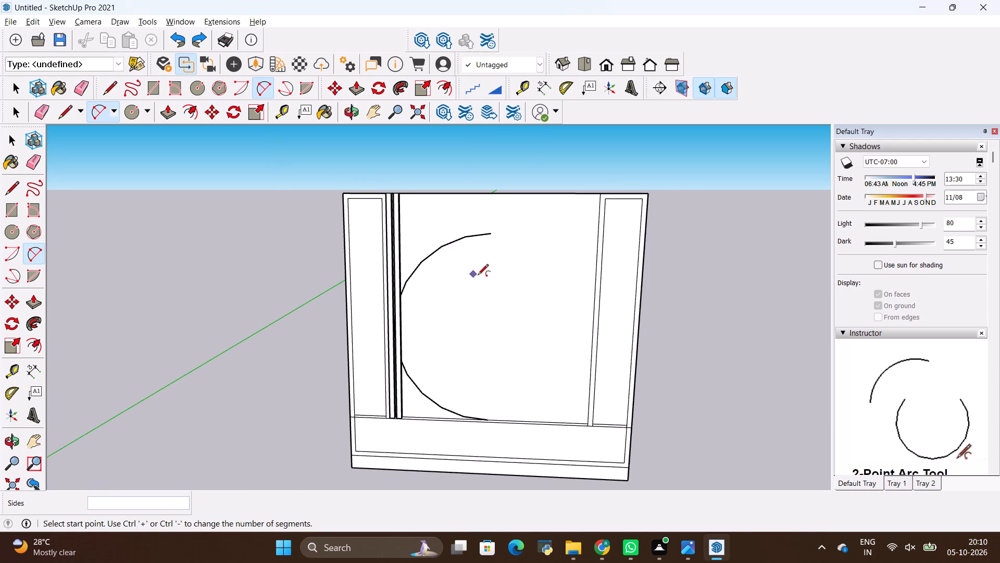
pyautogui.scroll(2, 478, 259)
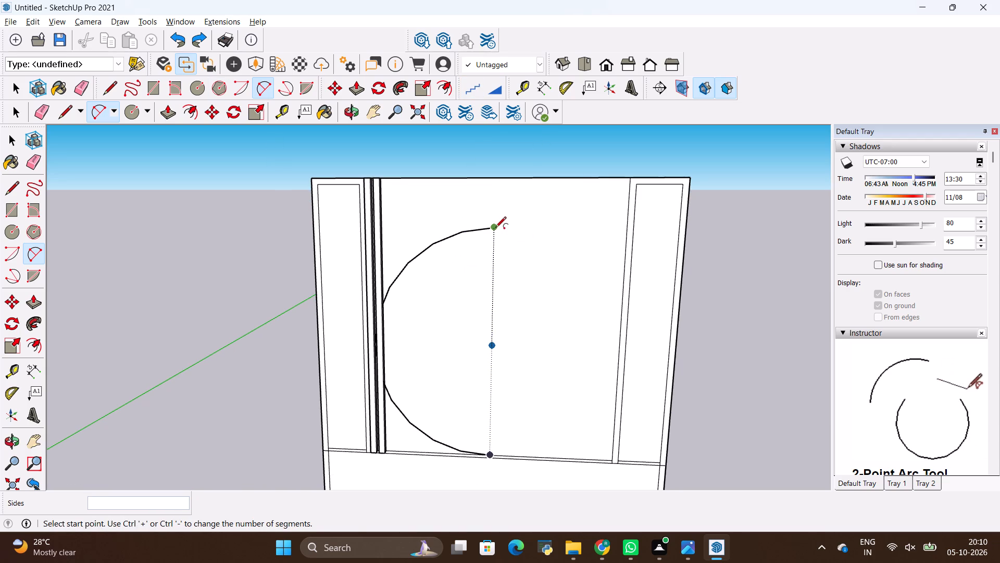
pyautogui.click(494, 228)
pyautogui.scroll(-3, 495, 385)
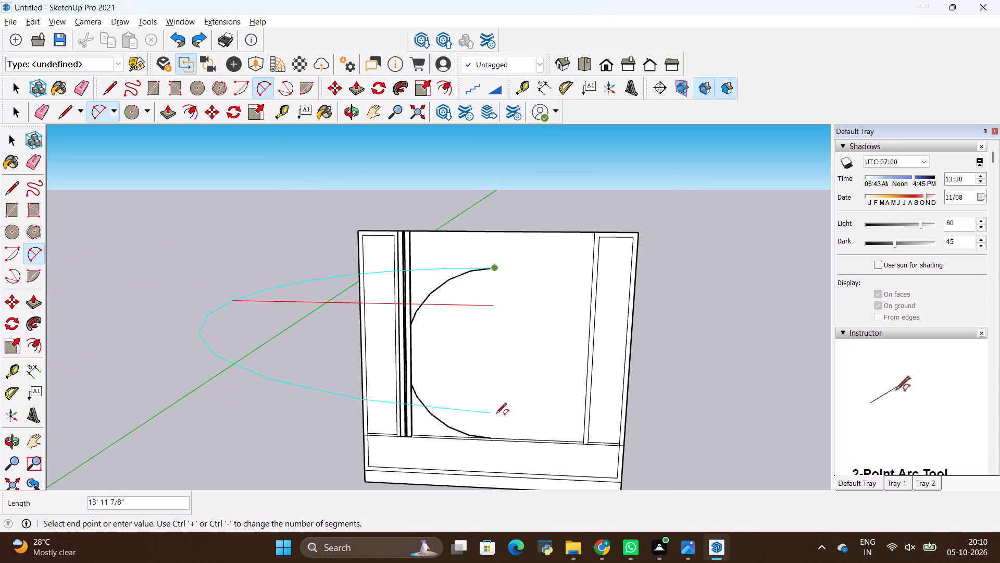
pyautogui.scroll(14, 489, 435)
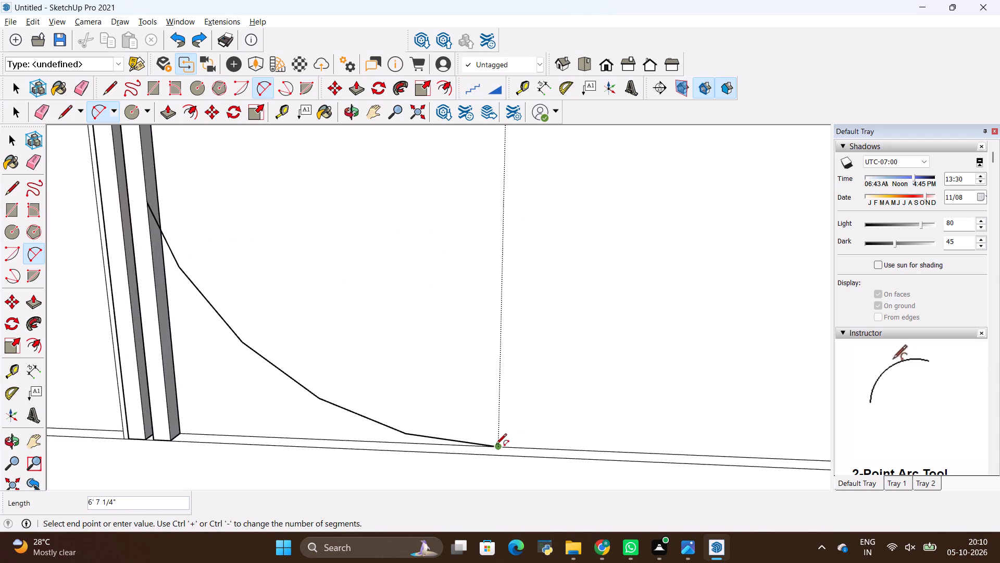
pyautogui.scroll(6, 497, 448)
pyautogui.click(498, 446)
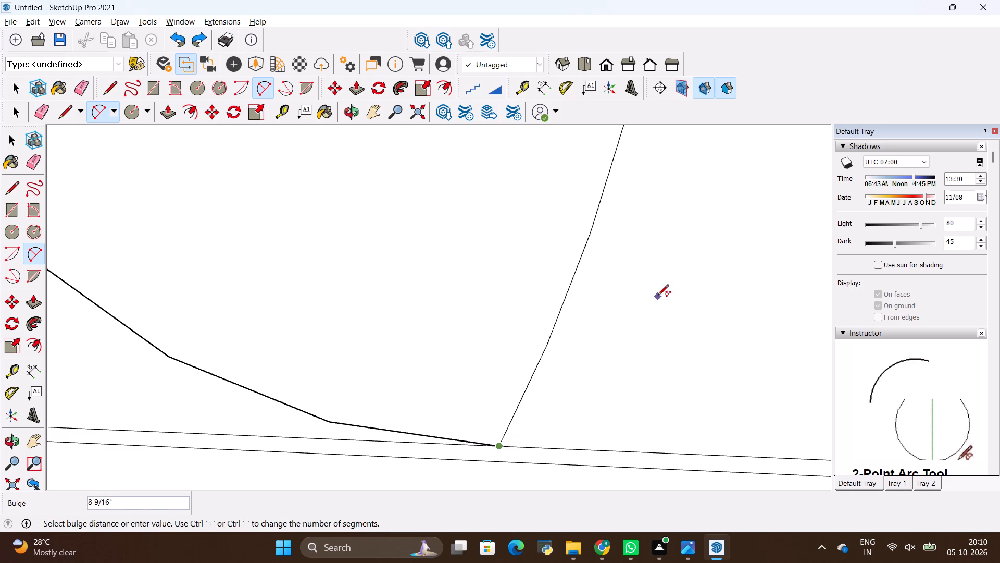
pyautogui.scroll(-20, 640, 302)
pyautogui.scroll(-2, 640, 302)
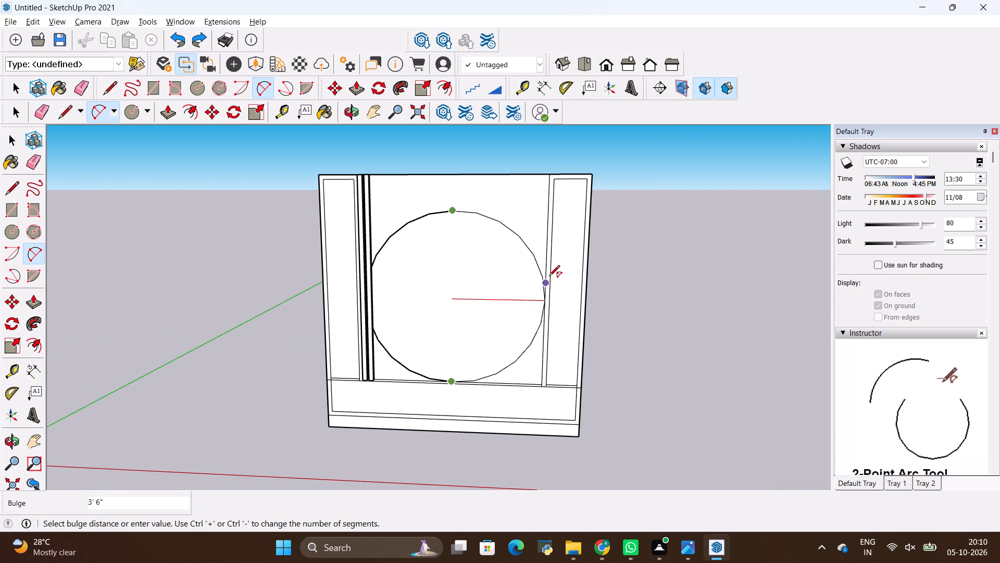
pyautogui.scroll(6, 542, 303)
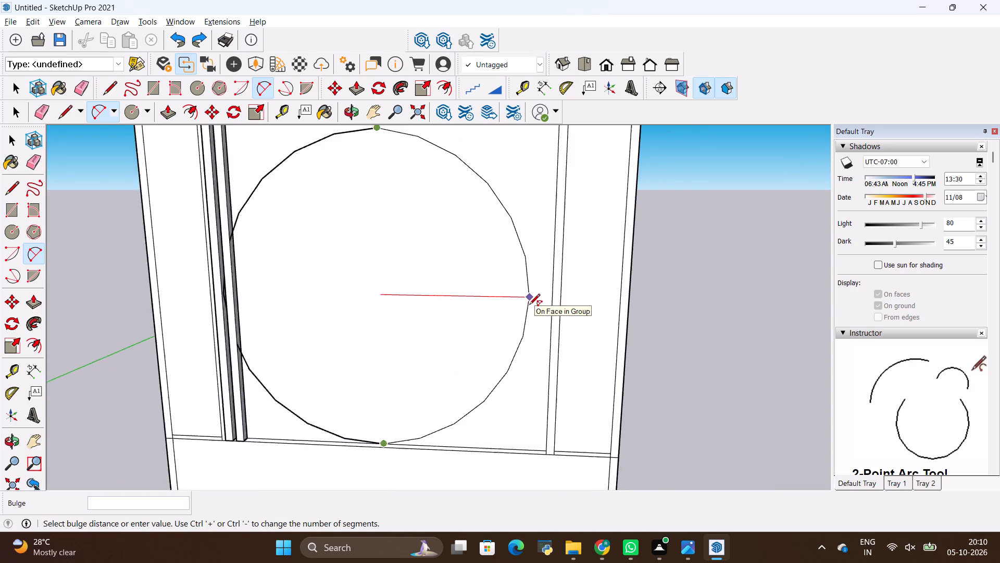
pyautogui.scroll(4, 529, 305)
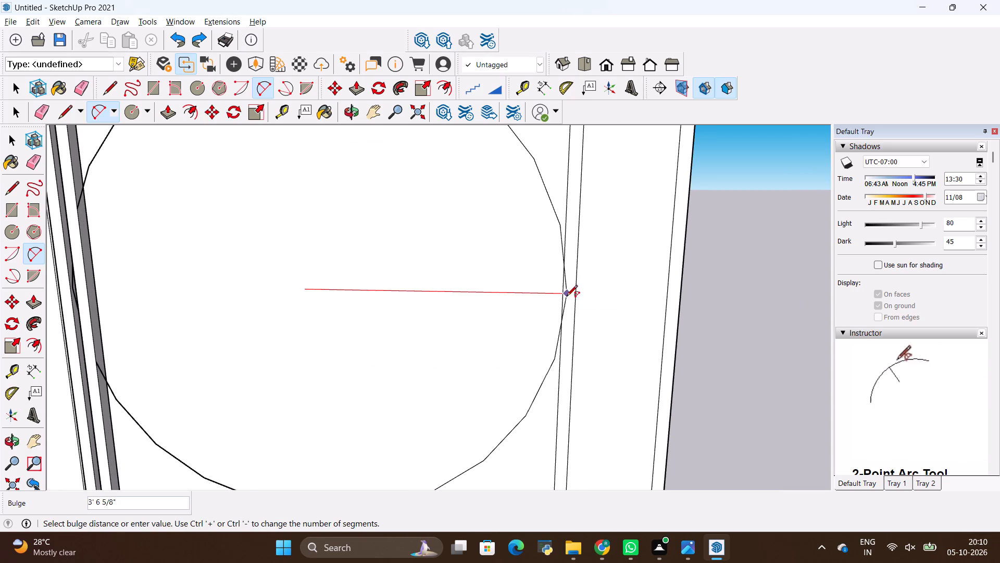
pyautogui.scroll(-10, 567, 297)
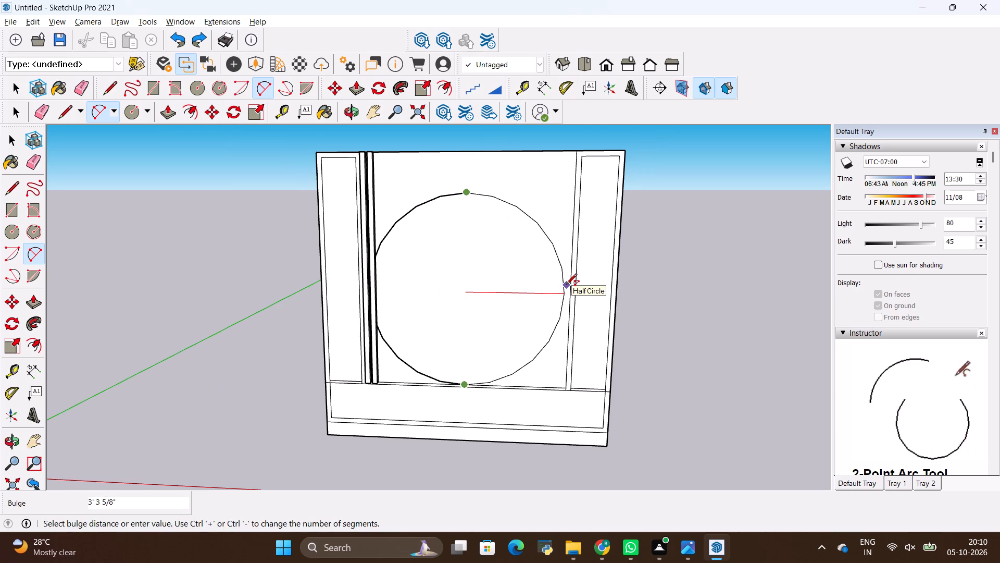
pyautogui.click(566, 285)
pyautogui.press('space')
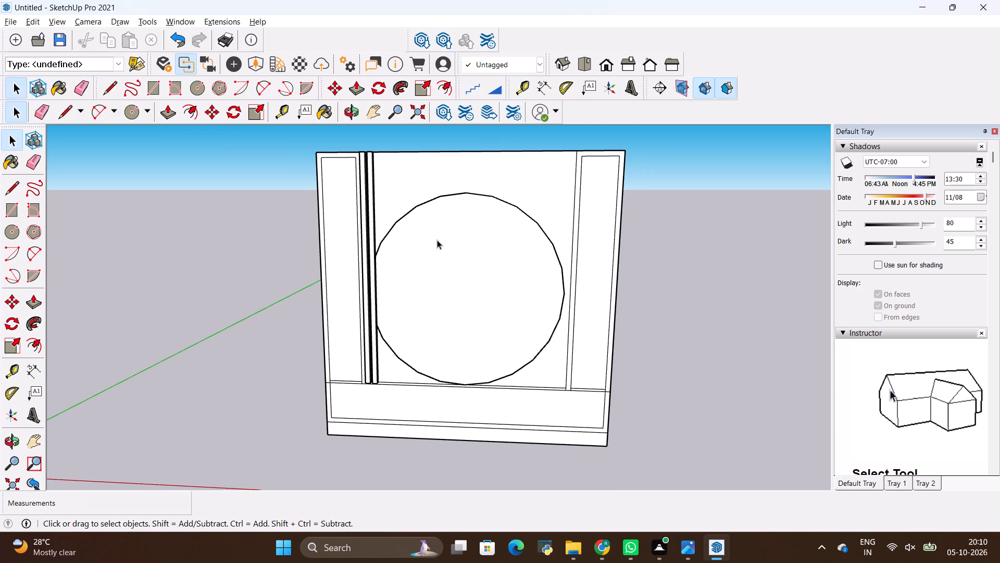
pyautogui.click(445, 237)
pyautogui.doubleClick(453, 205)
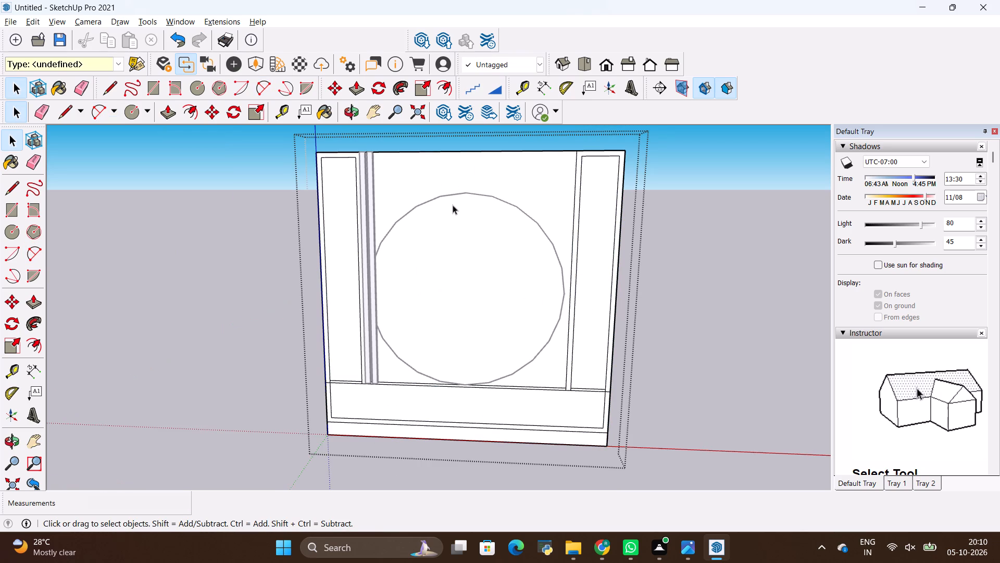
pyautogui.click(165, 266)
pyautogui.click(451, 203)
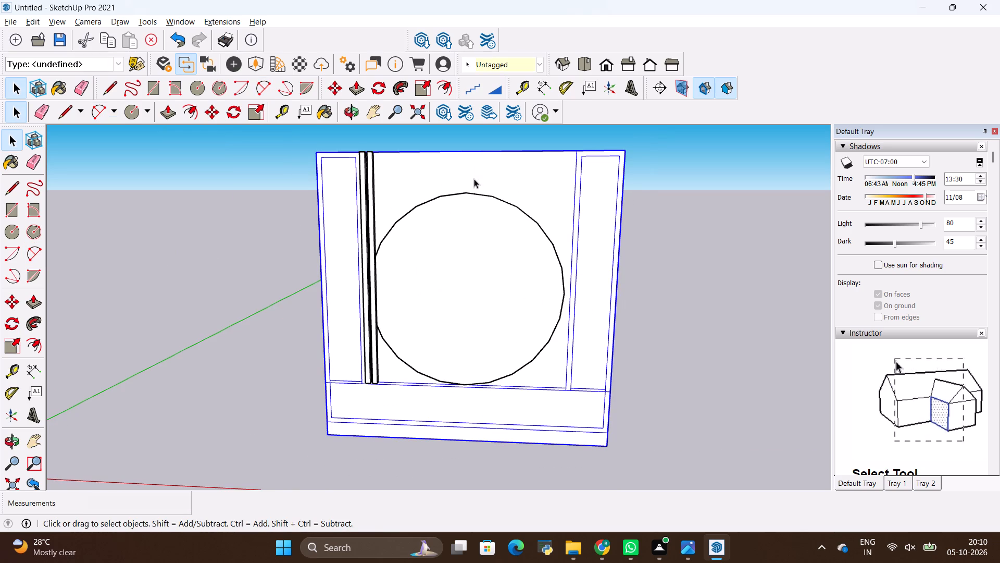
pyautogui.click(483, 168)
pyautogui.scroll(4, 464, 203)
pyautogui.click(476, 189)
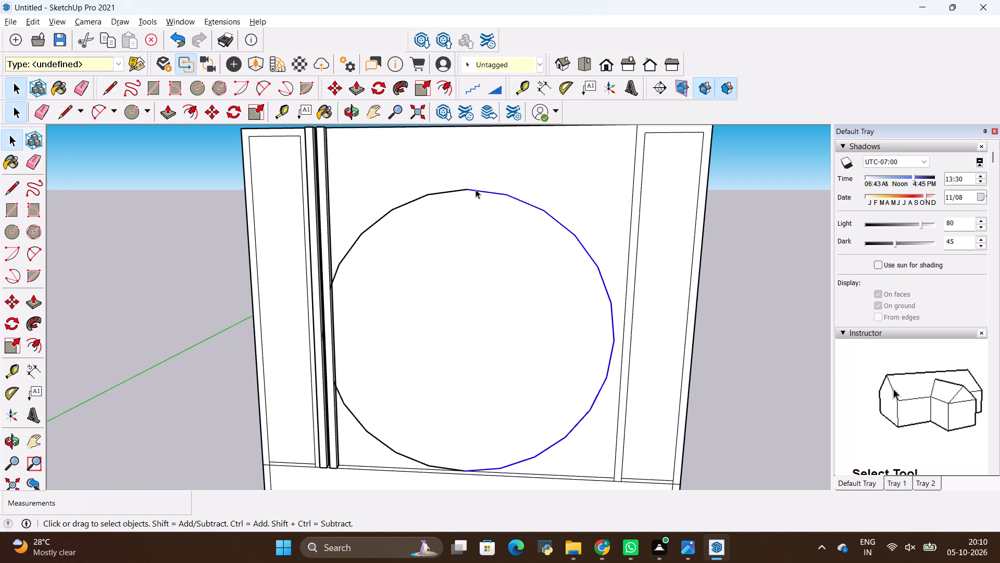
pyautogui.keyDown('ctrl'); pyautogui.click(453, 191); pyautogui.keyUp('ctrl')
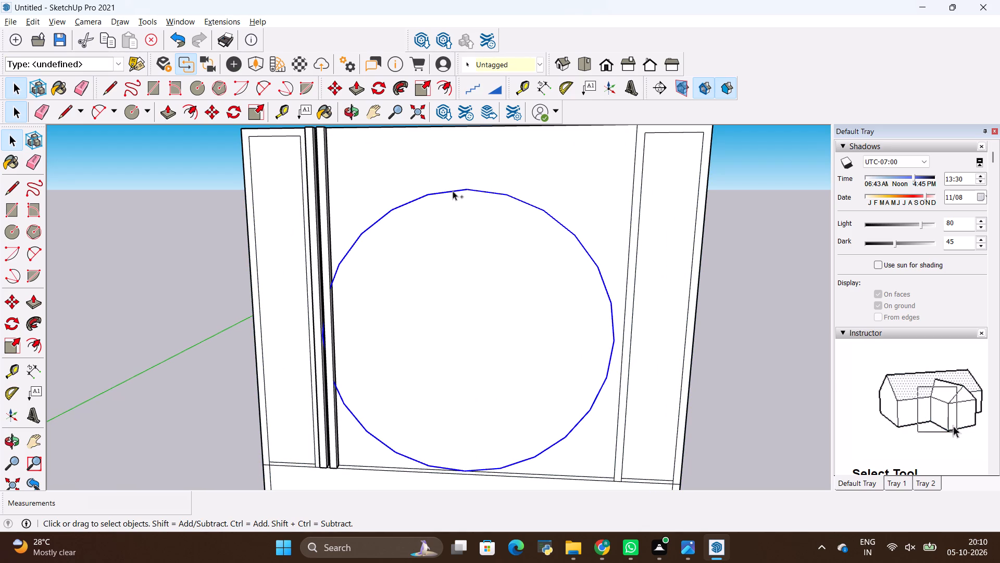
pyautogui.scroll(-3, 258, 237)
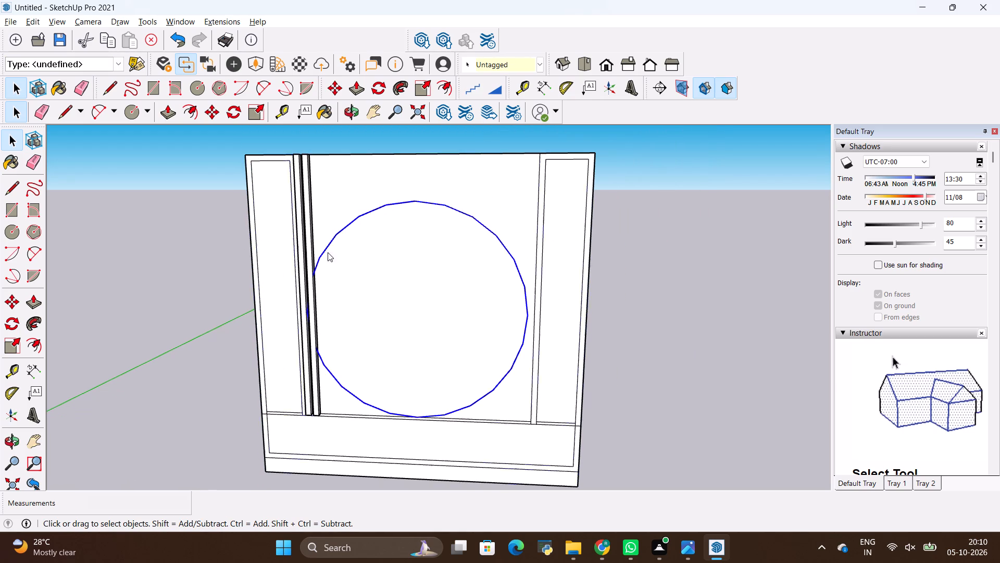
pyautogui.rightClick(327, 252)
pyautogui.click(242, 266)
# Select both half-circle arcs together and make them a group.
pyautogui.scroll(2, 409, 210)
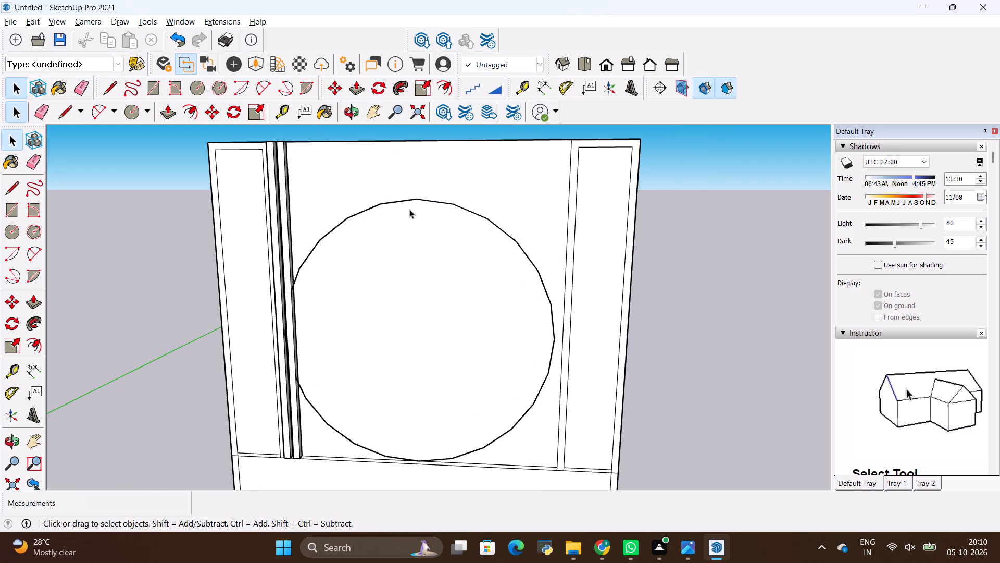
pyautogui.keyDown('ctrl'); pyautogui.click(411, 197); pyautogui.keyUp('ctrl')
pyautogui.click(175, 227)
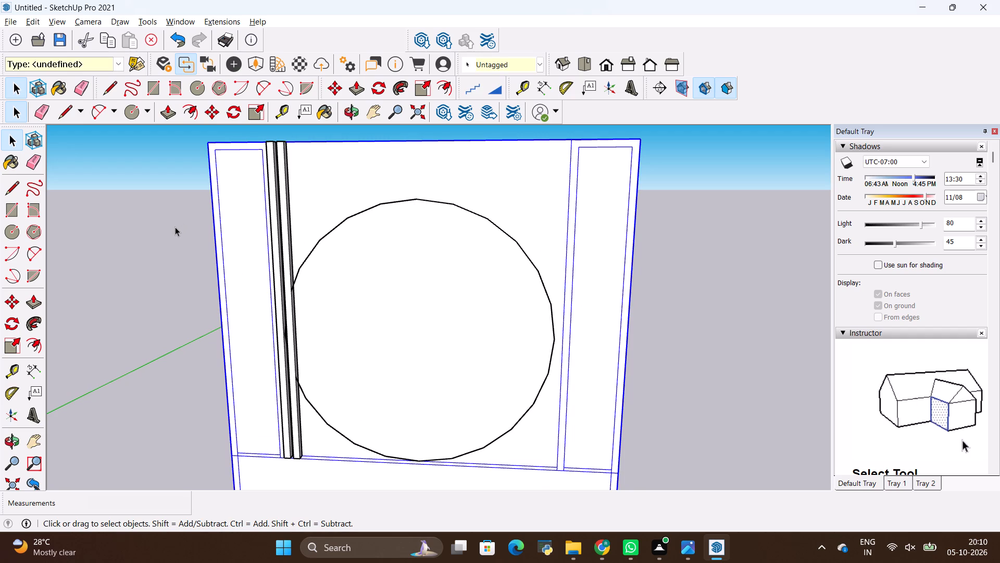
pyautogui.scroll(3, 383, 201)
pyautogui.click(433, 201)
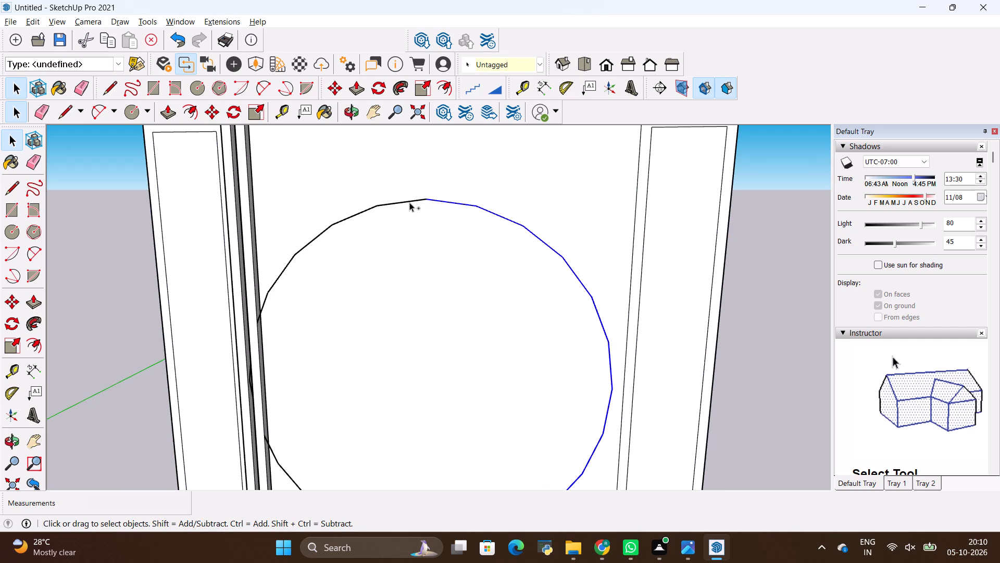
pyautogui.keyDown('ctrl'); pyautogui.click(409, 202); pyautogui.keyUp('ctrl')
pyautogui.rightClick(409, 202)
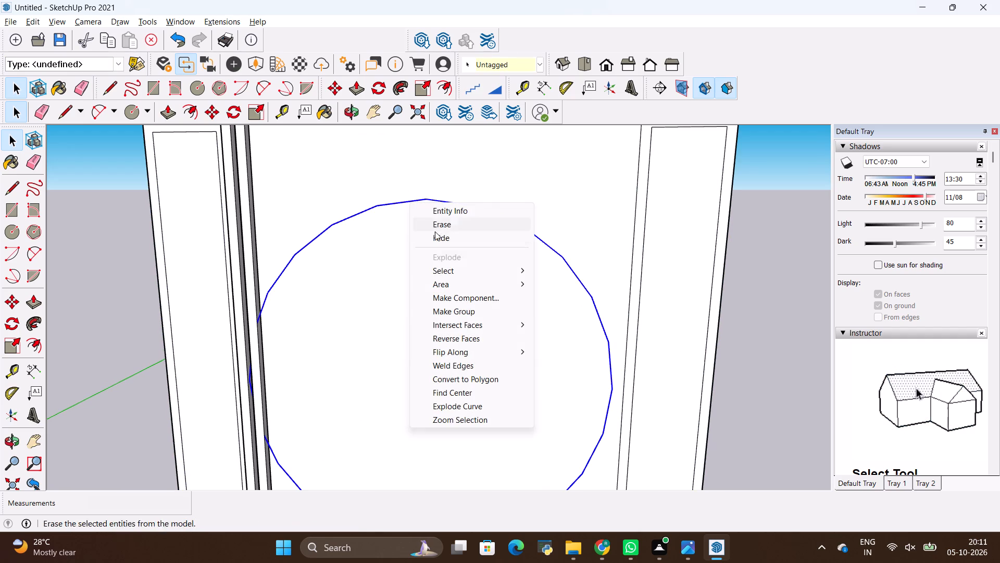
pyautogui.click(447, 309)
# Open the wall group, check the central panel face, and examine where the circle touches the panel's lower edge.
pyautogui.doubleClick(397, 263)
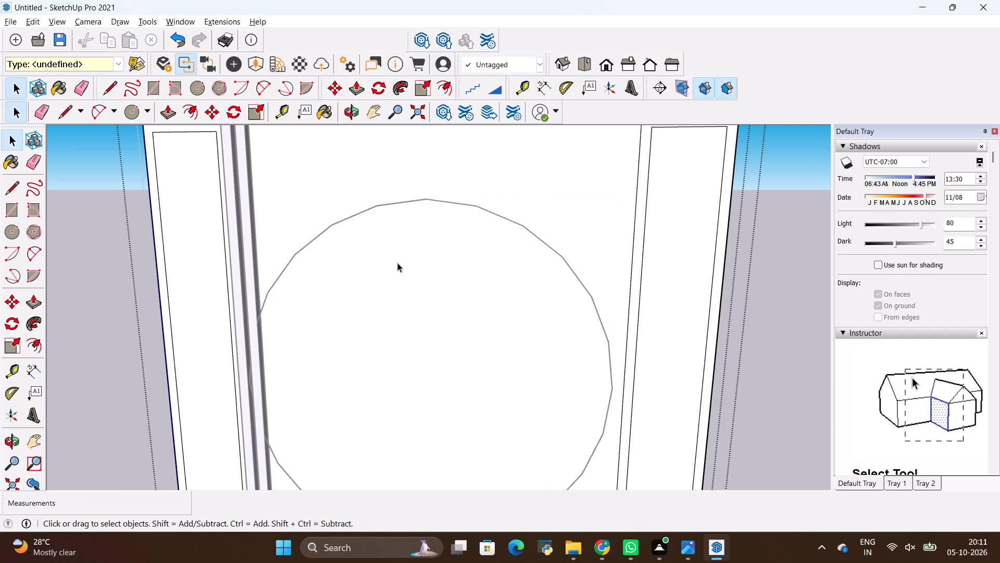
pyautogui.scroll(-2, 433, 193)
pyautogui.click(455, 249)
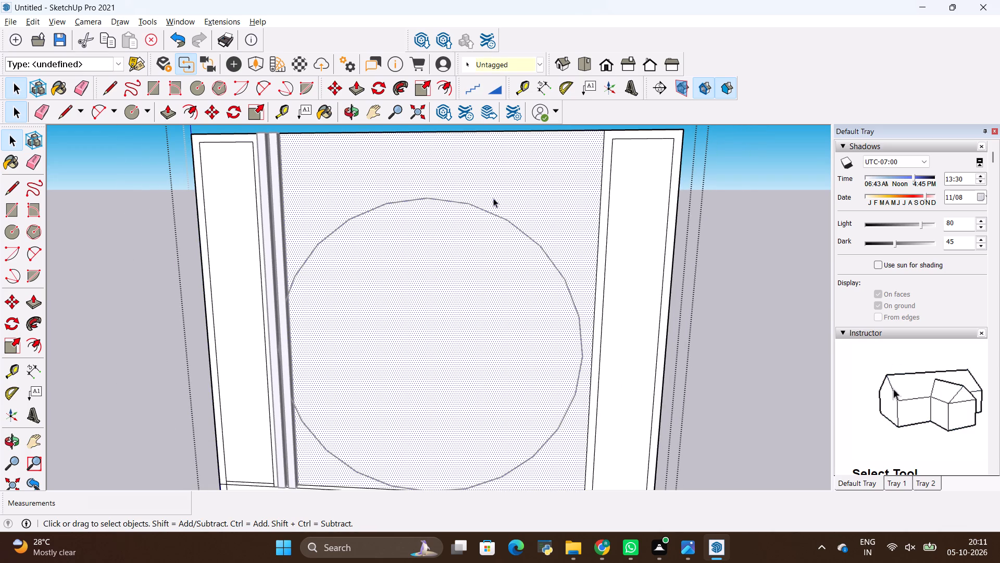
pyautogui.click(493, 197)
pyautogui.scroll(-6, 458, 248)
pyautogui.scroll(11, 434, 350)
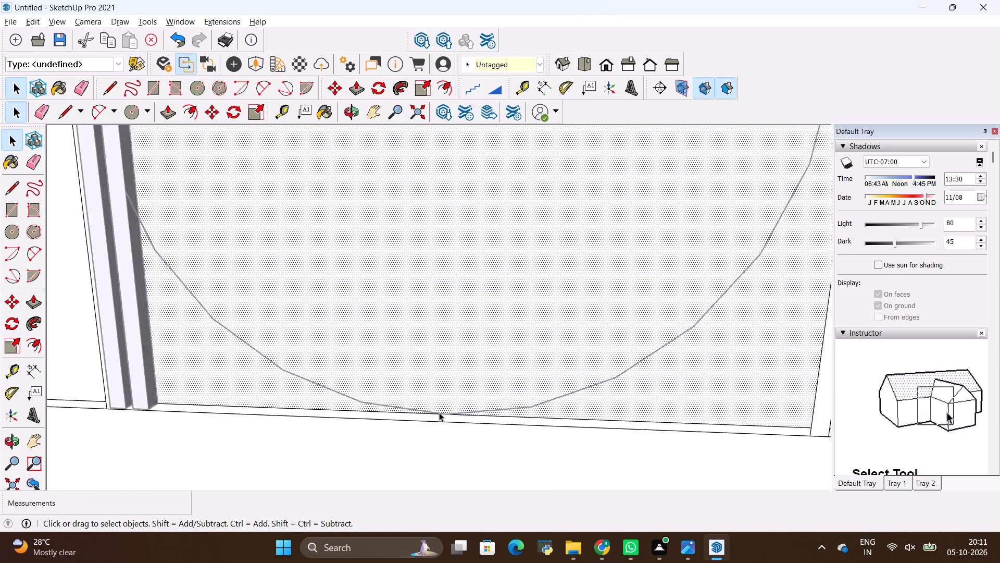
pyautogui.scroll(20, 439, 412)
pyautogui.scroll(12, 439, 412)
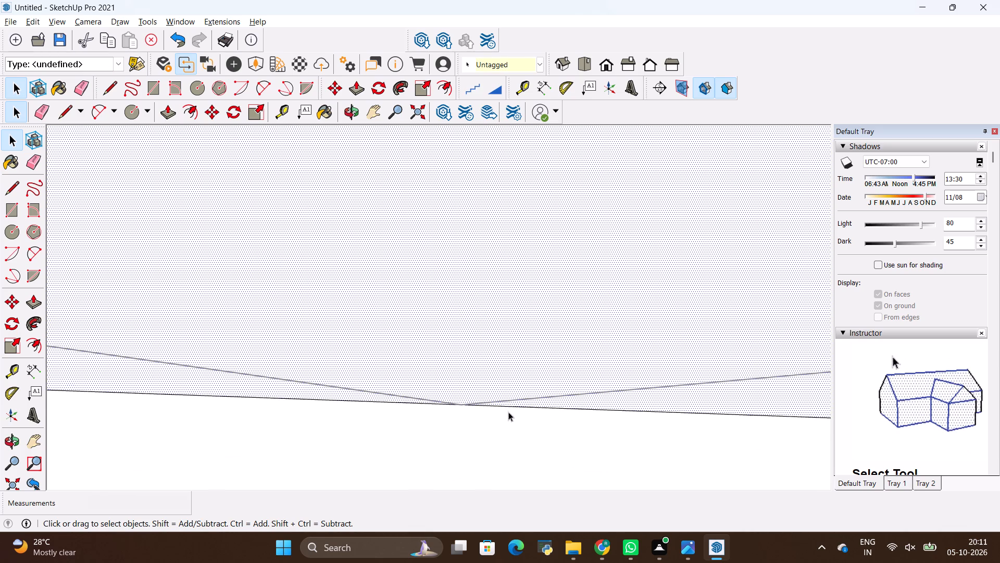
pyautogui.scroll(20, 508, 412)
pyautogui.scroll(12, 508, 412)
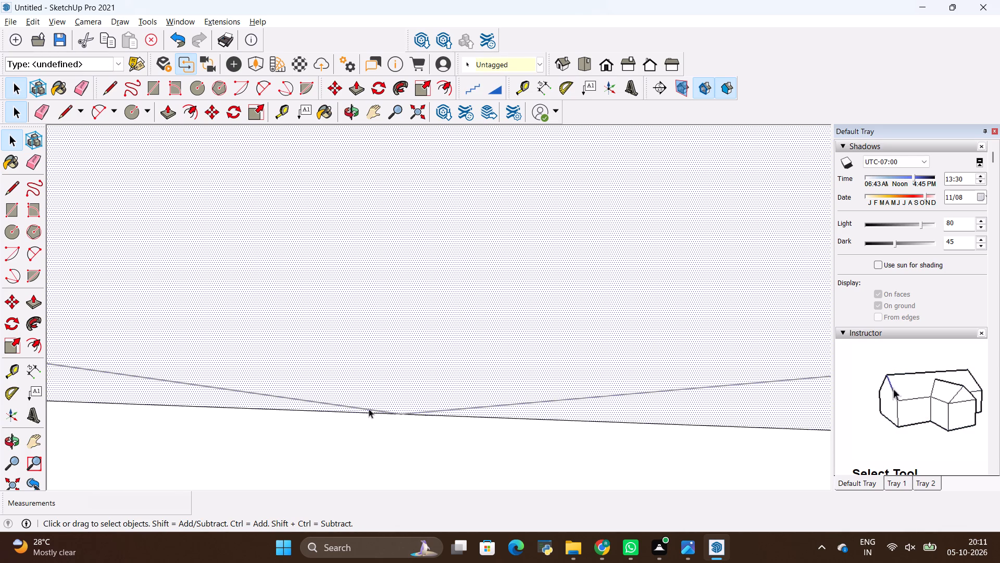
pyautogui.scroll(11, 369, 409)
pyautogui.scroll(-5, 422, 412)
pyautogui.scroll(1, 429, 405)
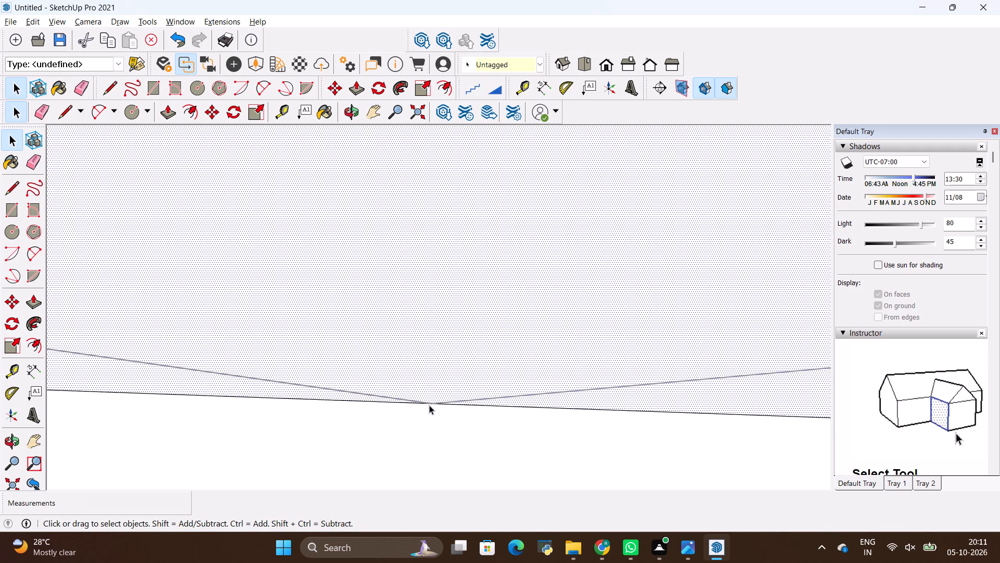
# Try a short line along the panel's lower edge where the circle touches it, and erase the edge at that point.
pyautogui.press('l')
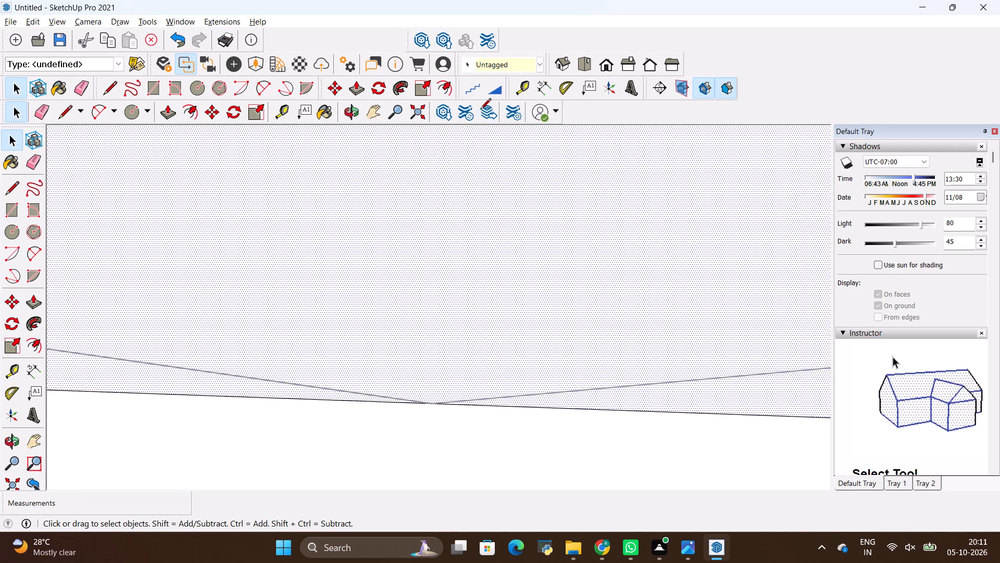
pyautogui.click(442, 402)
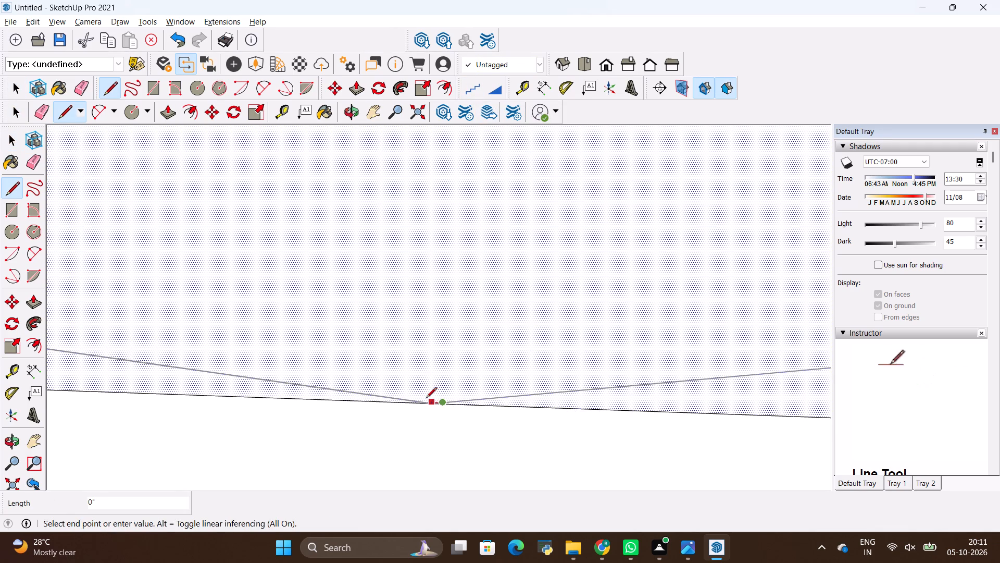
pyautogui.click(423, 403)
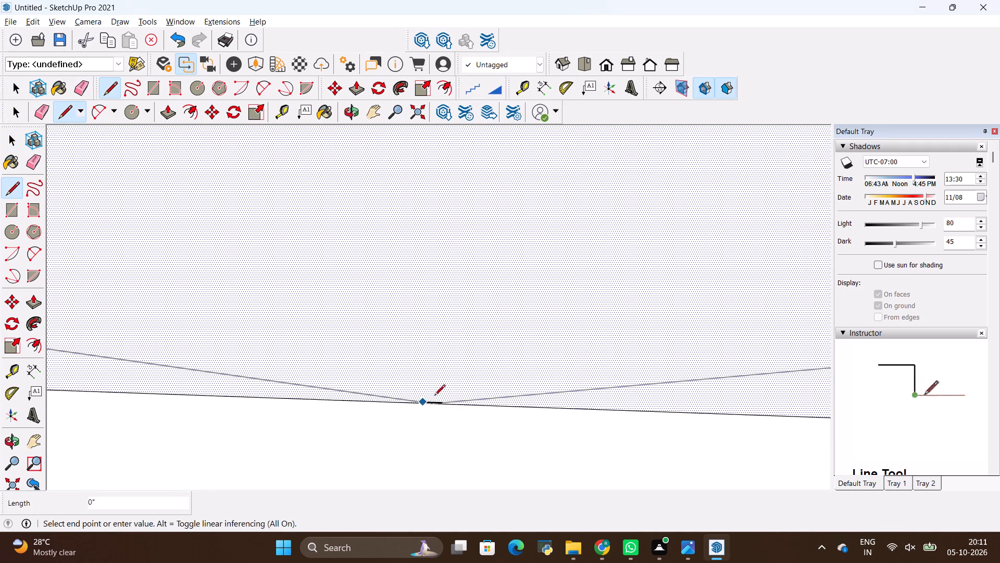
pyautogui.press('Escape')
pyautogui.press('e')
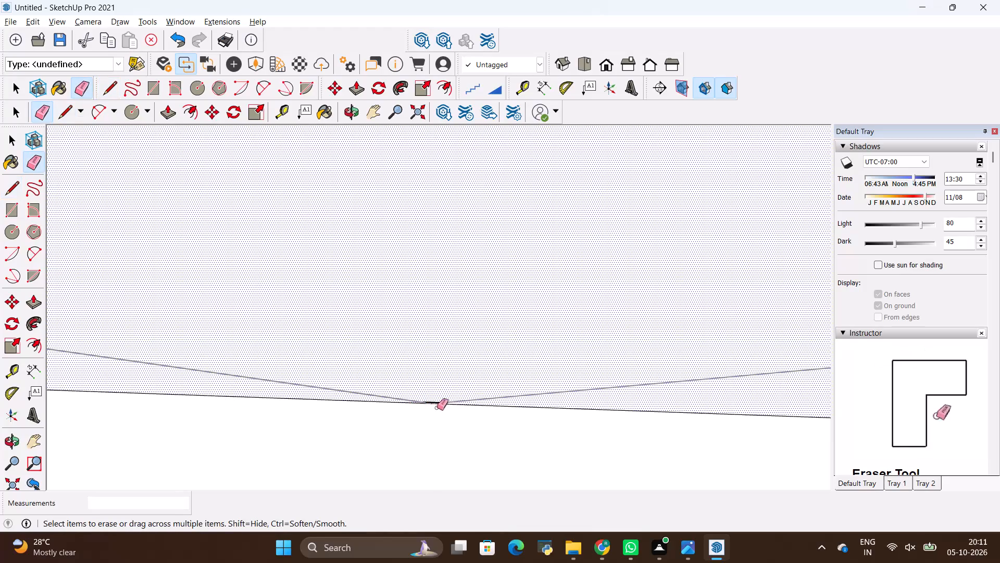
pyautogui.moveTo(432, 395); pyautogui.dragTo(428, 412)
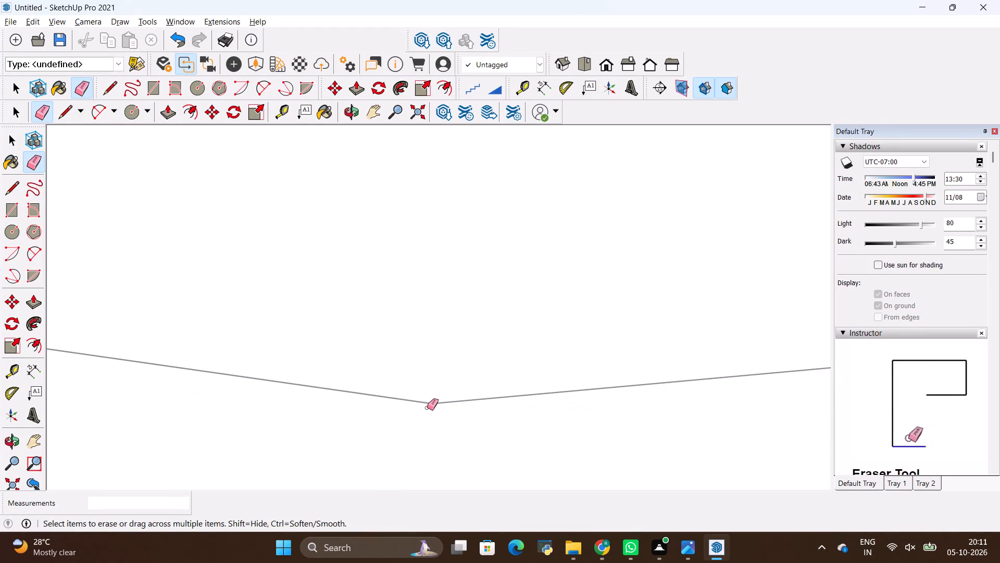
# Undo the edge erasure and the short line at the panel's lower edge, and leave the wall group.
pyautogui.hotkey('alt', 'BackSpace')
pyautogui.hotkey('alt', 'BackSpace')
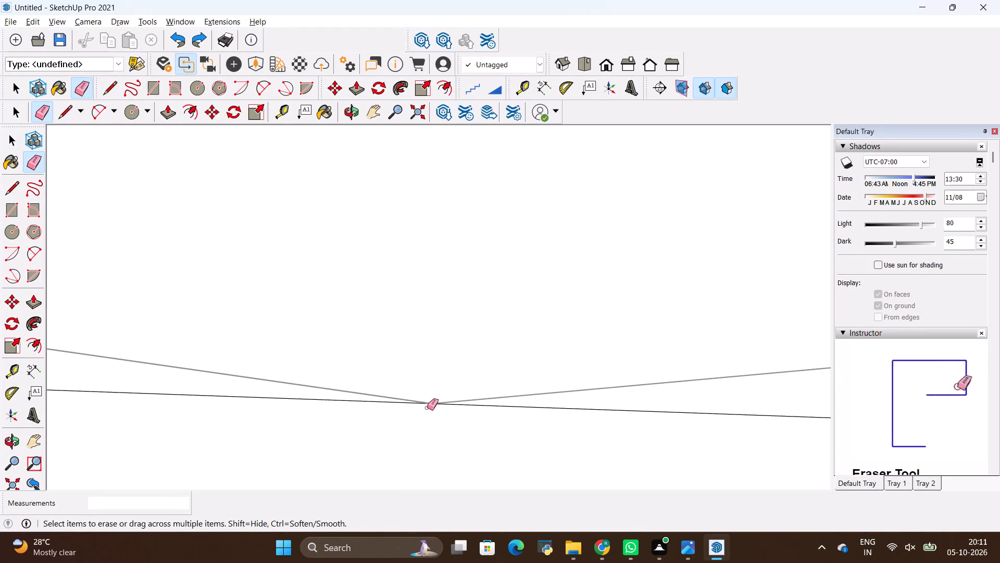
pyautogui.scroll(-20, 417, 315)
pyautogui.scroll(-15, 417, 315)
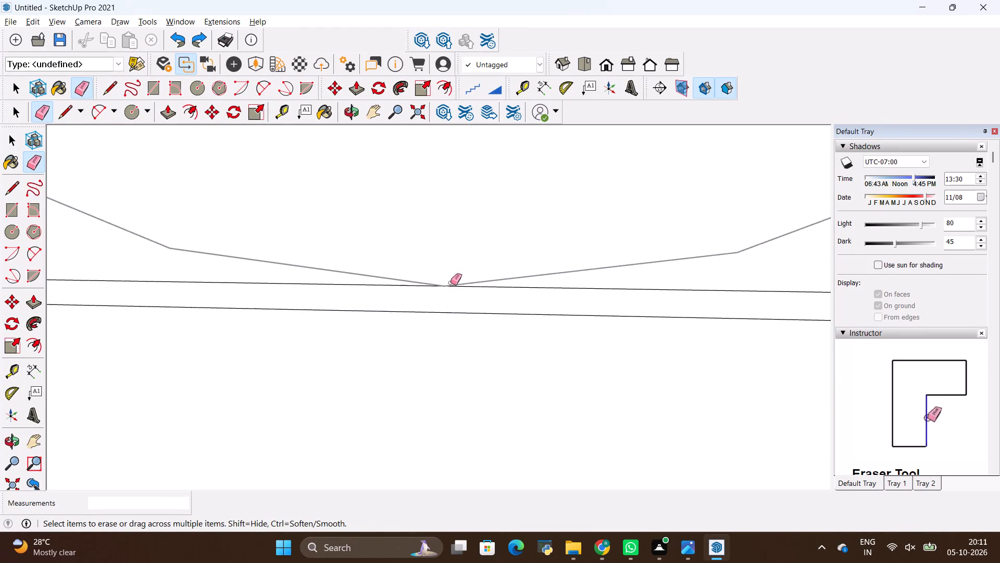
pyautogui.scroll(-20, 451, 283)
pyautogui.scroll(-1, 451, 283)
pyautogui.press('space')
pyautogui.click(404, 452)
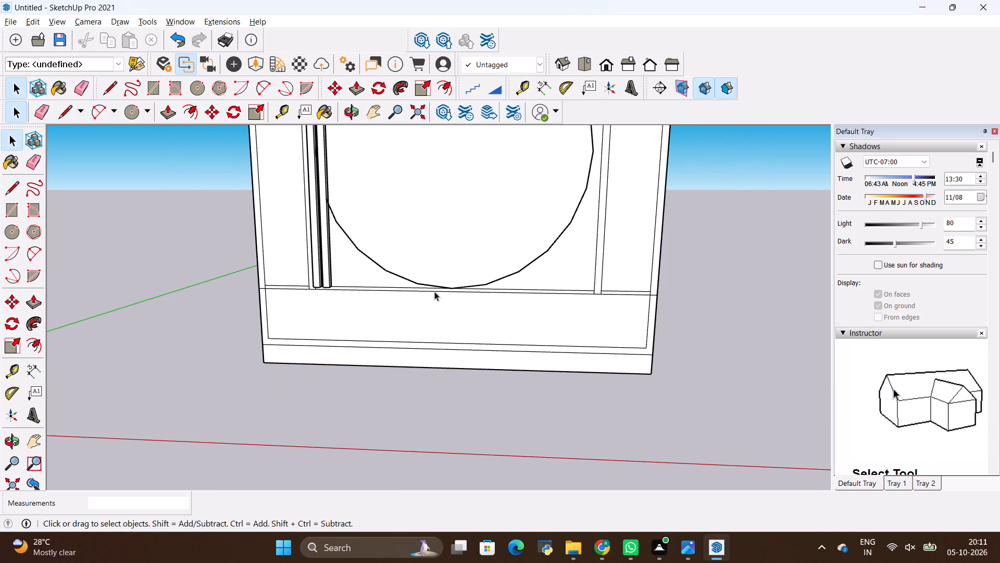
# Draw a short line at the circle's lowest point where it touches the central panel's lower edge.
pyautogui.scroll(14, 435, 271)
pyautogui.press('l')
pyautogui.scroll(6, 463, 283)
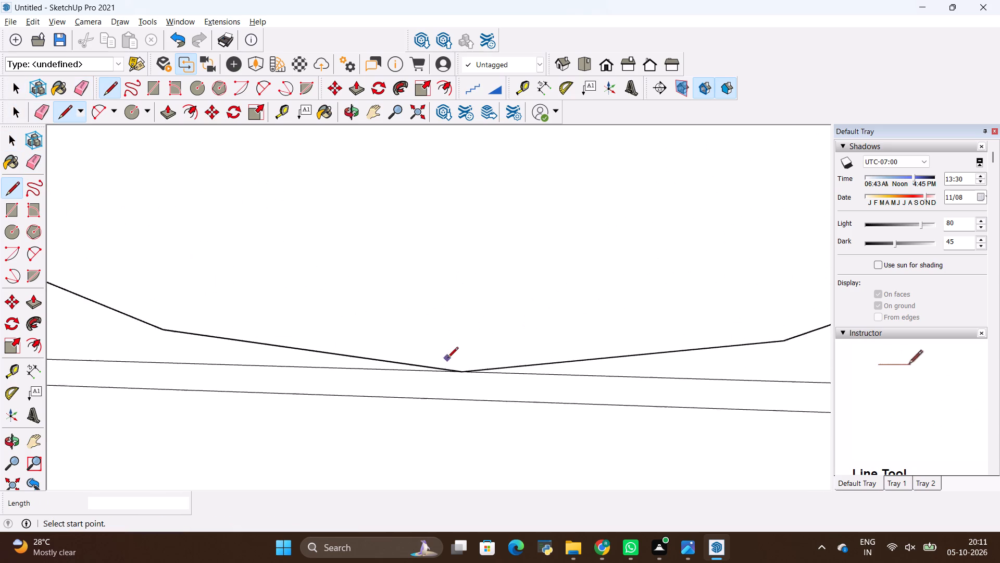
pyautogui.scroll(5, 447, 359)
pyautogui.click(456, 369)
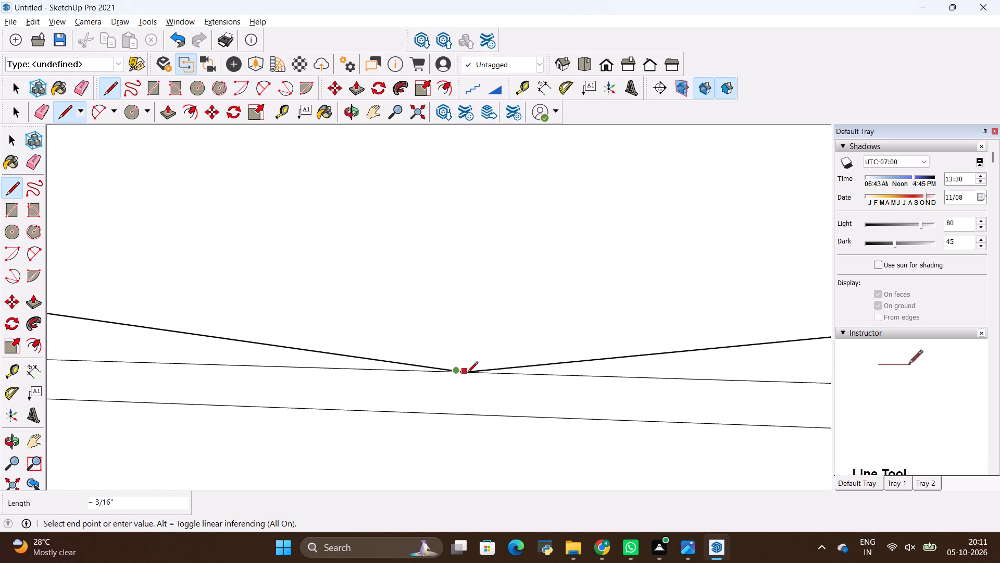
pyautogui.click(473, 373)
pyautogui.press('space')
pyautogui.scroll(-11, 449, 382)
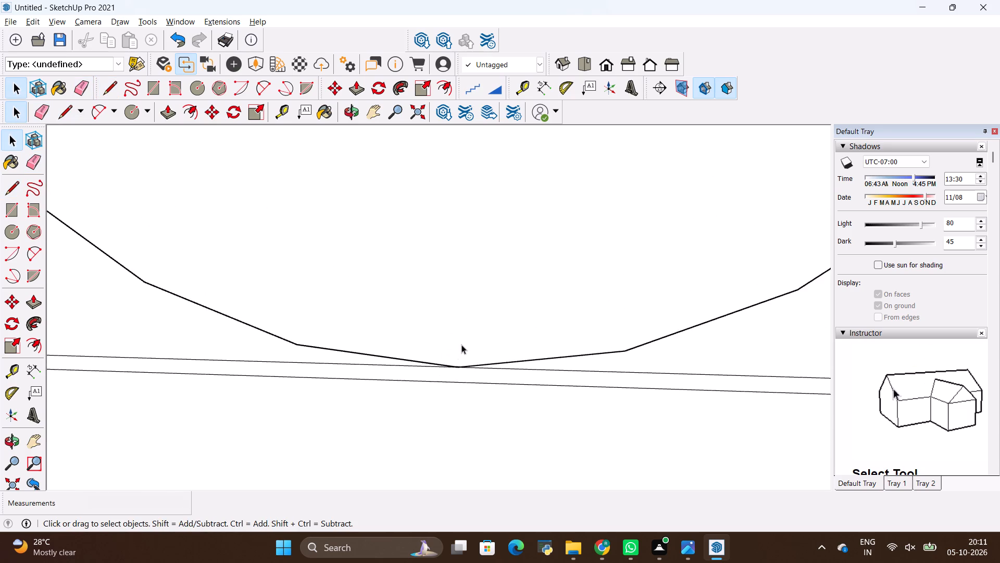
pyautogui.scroll(-13, 461, 345)
pyautogui.press('space')
pyautogui.click(362, 478)
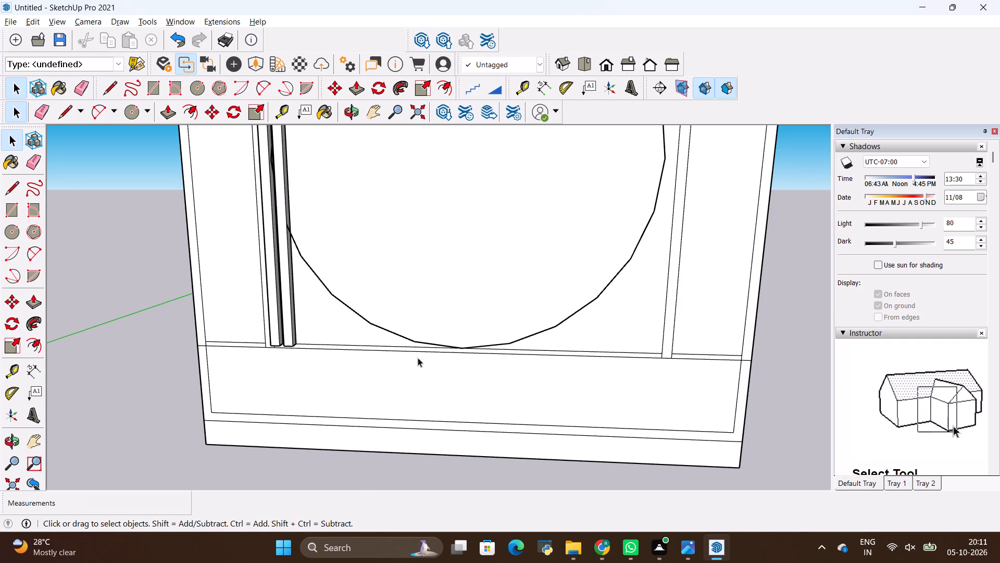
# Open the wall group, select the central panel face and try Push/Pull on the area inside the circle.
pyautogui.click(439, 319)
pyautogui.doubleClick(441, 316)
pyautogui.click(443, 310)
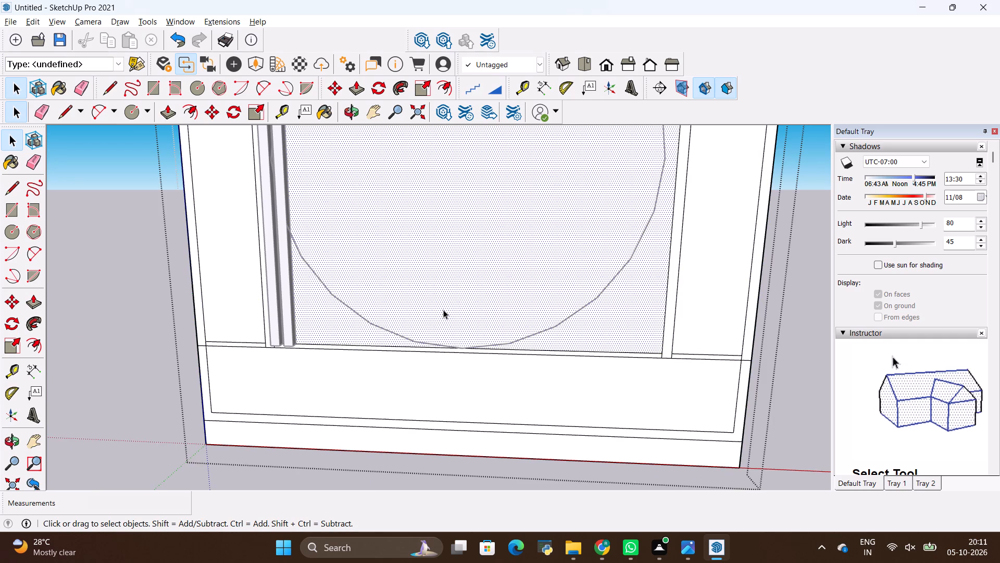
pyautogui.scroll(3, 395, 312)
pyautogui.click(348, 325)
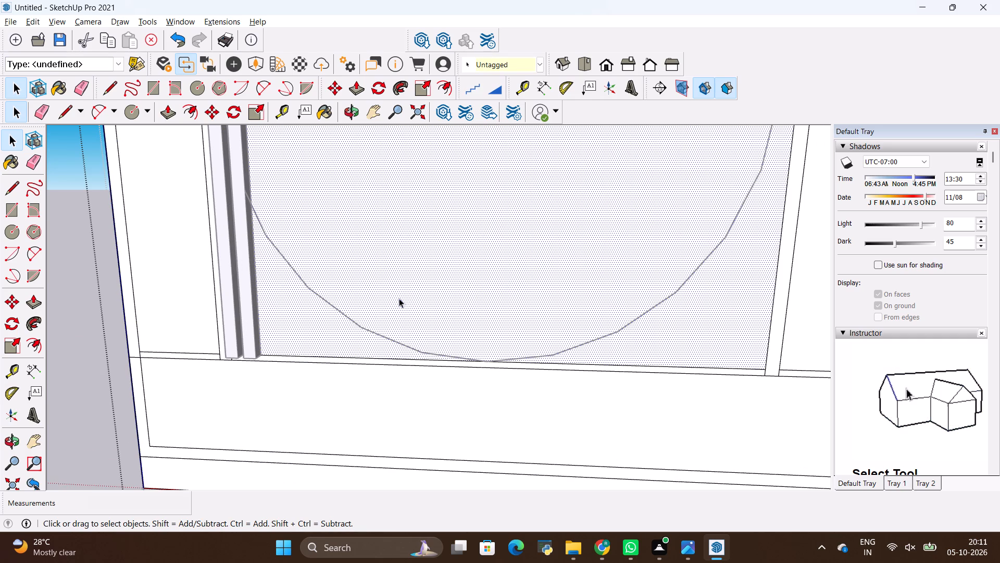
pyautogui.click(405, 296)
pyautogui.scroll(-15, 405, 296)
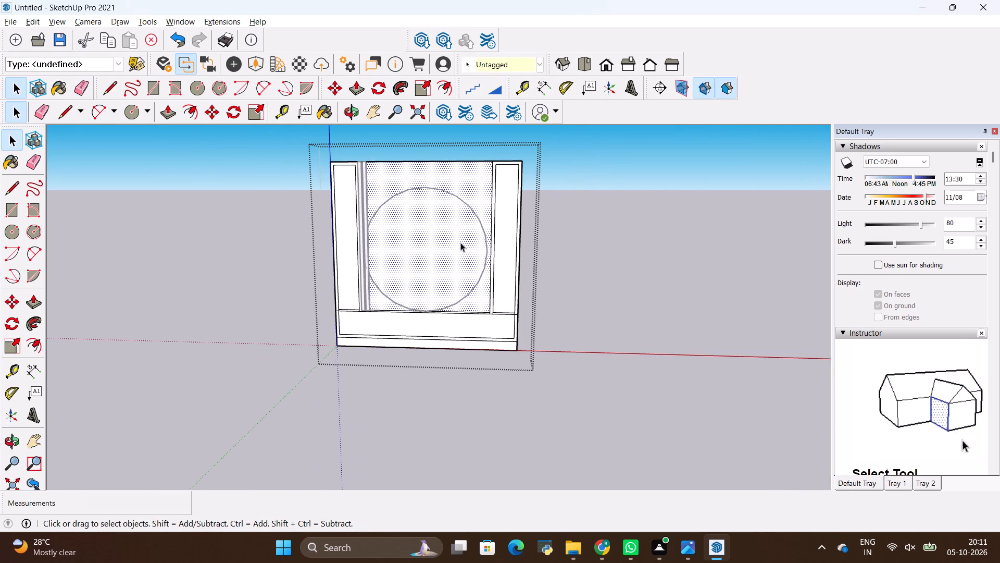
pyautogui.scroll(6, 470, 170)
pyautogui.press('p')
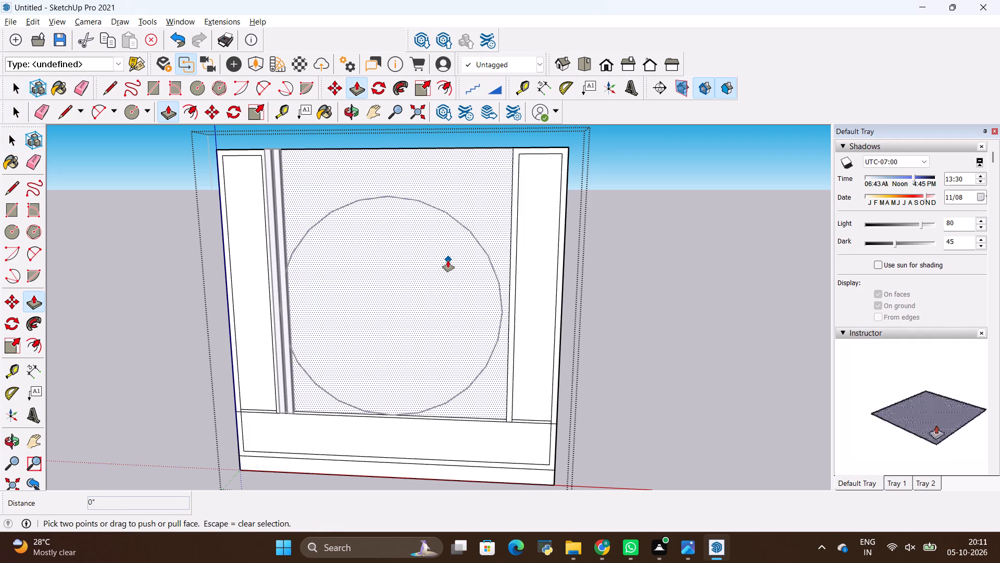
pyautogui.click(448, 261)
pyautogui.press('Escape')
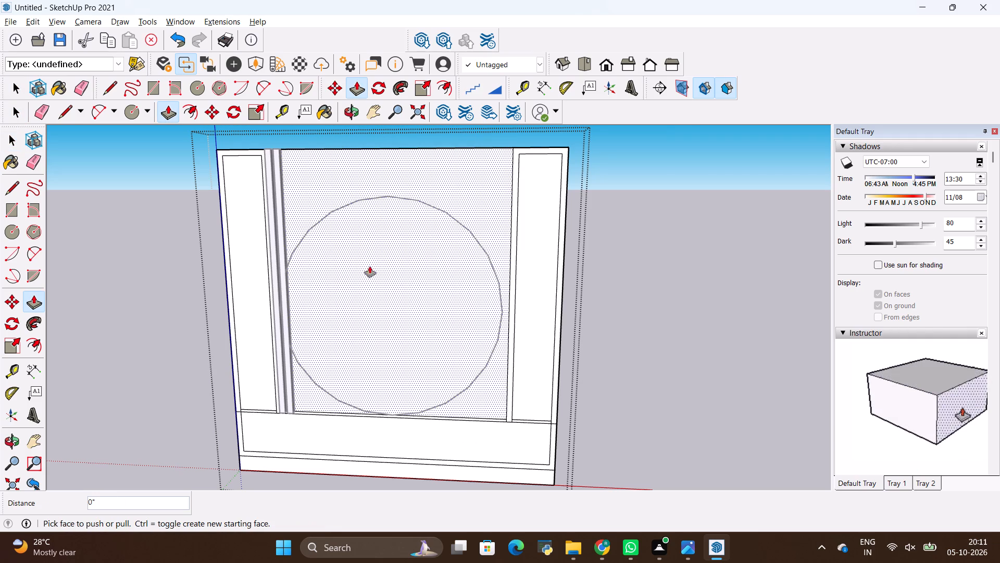
# Examine where the circle crosses the vertical slats, check the panel face there, and leave the wall group.
pyautogui.scroll(17, 321, 286)
pyautogui.moveTo(322, 280); pyautogui.dragTo(359, 295, button='middle')
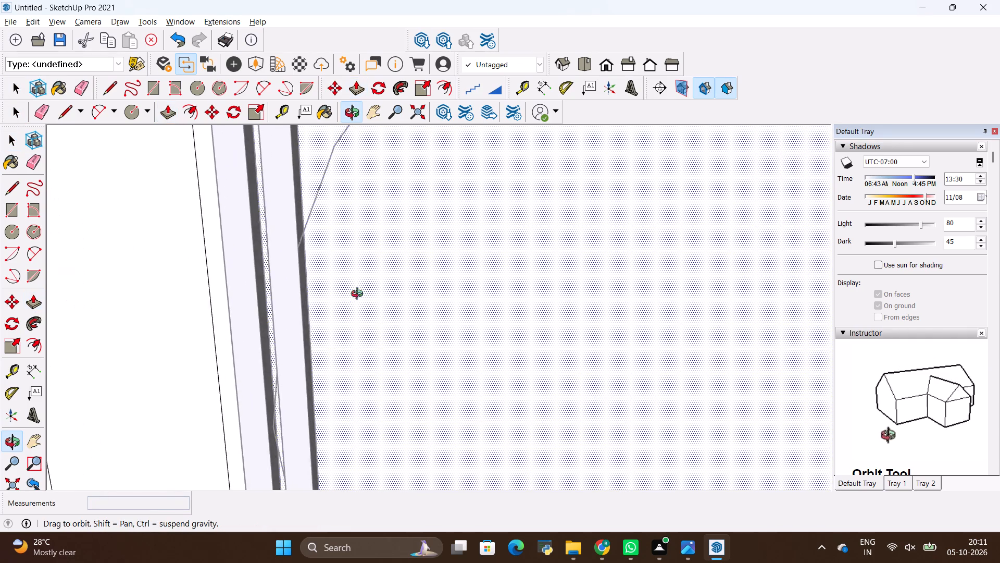
pyautogui.moveTo(359, 295); pyautogui.dragTo(357, 280, button='middle')
pyautogui.scroll(-6, 359, 284)
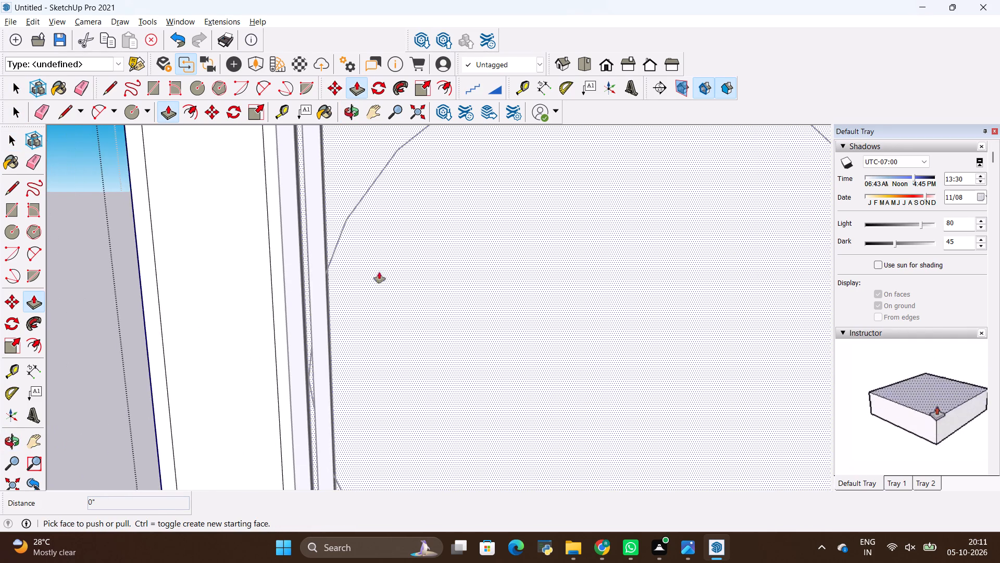
pyautogui.scroll(20, 315, 439)
pyautogui.scroll(2, 315, 439)
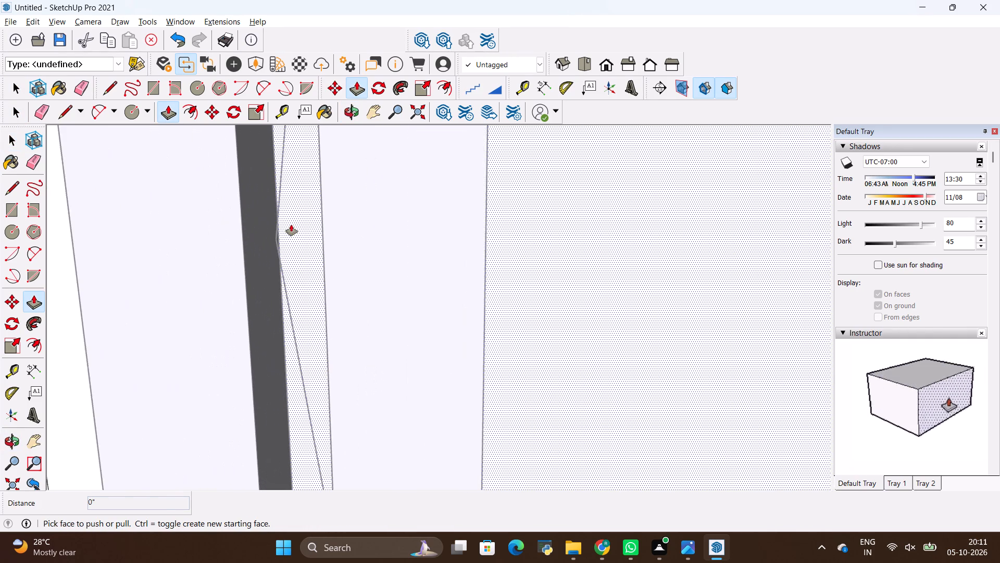
pyautogui.scroll(4, 291, 225)
pyautogui.scroll(15, 248, 233)
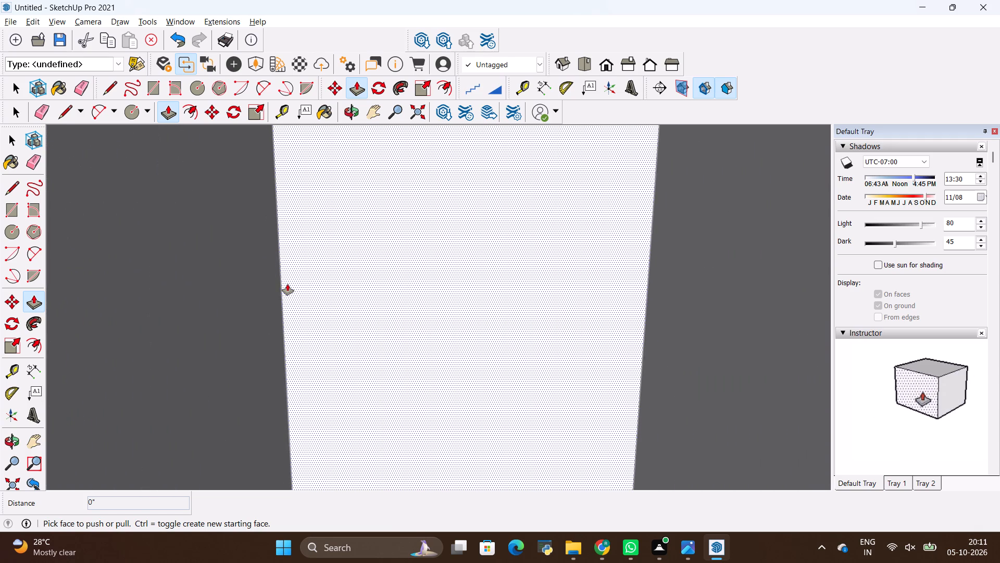
pyautogui.scroll(-17, 287, 284)
pyautogui.scroll(-5, 294, 276)
pyautogui.moveTo(302, 289); pyautogui.dragTo(463, 442, button='middle')
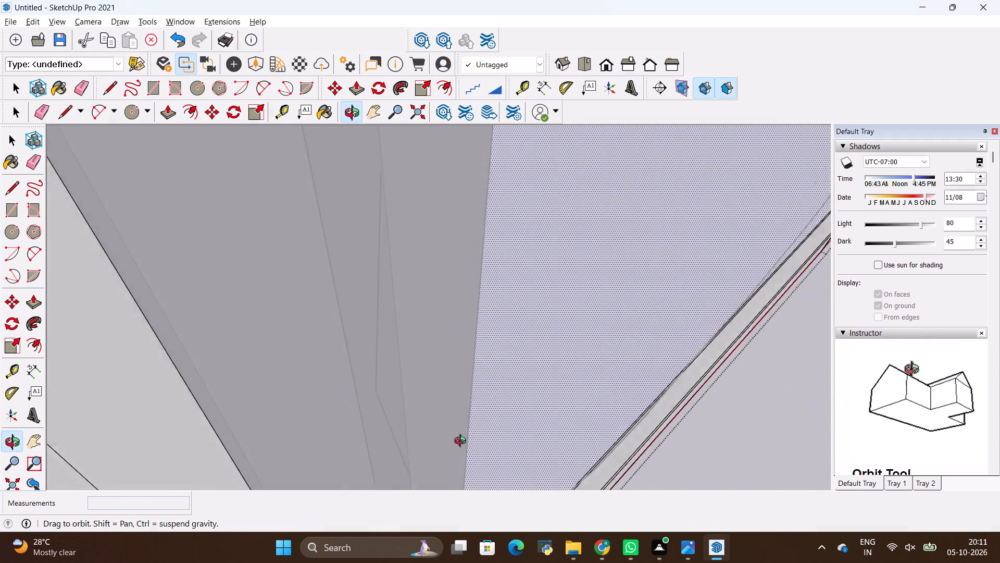
pyautogui.moveTo(463, 442); pyautogui.dragTo(328, 393, button='middle')
pyautogui.press('space')
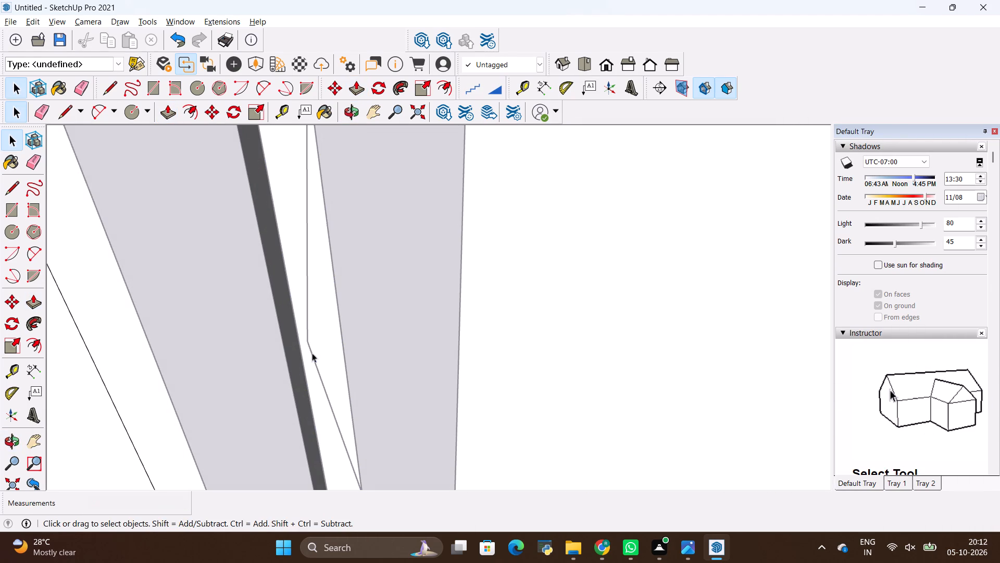
pyautogui.click(314, 362)
pyautogui.click(314, 362)
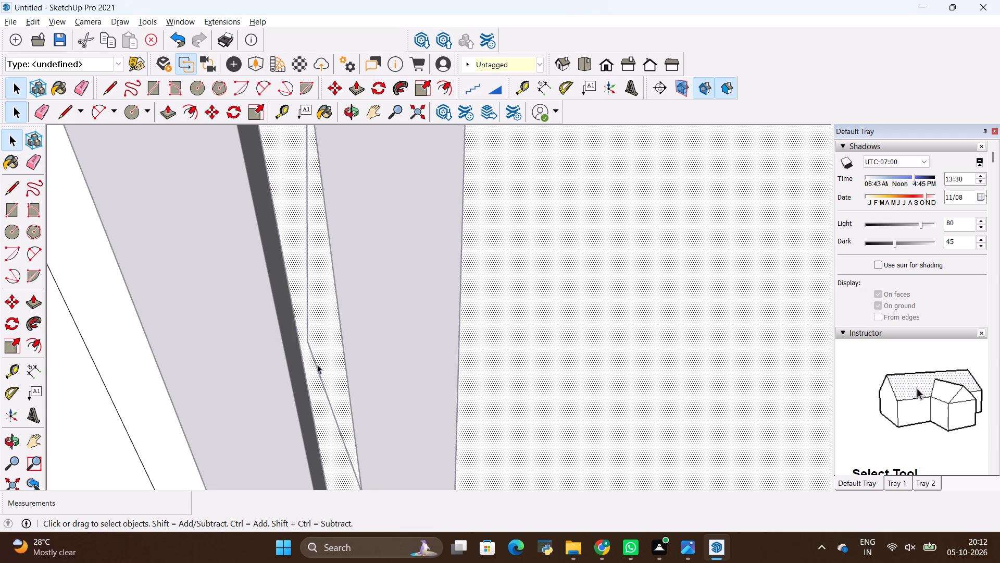
pyautogui.click(317, 364)
pyautogui.scroll(-20, 317, 363)
pyautogui.scroll(-5, 317, 363)
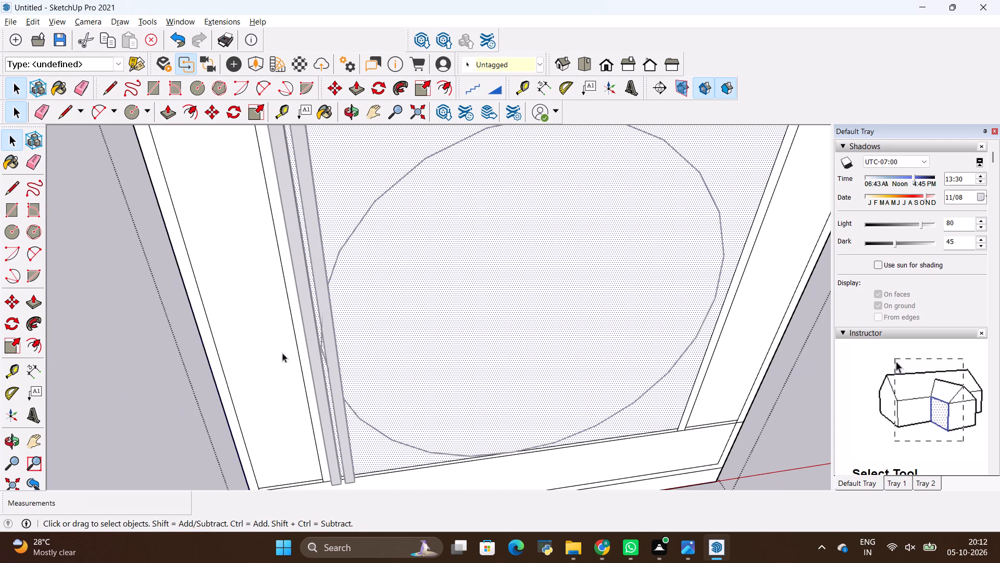
pyautogui.press('space')
pyautogui.click(176, 396)
# Move the circle group about 2" from its vertex between the slats to the neighbouring slat's edge.
pyautogui.scroll(7, 342, 342)
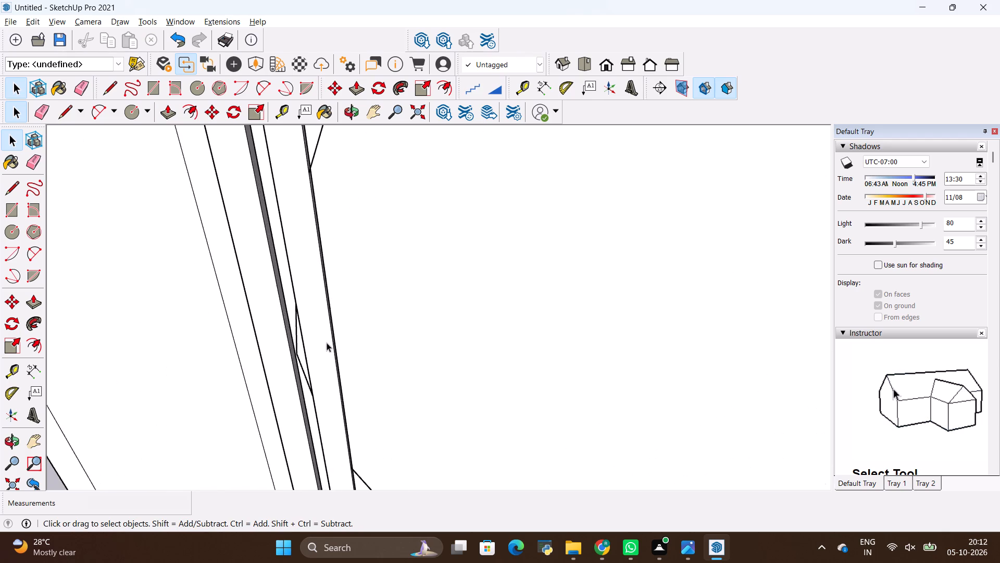
pyautogui.scroll(9, 327, 342)
pyautogui.click(299, 335)
pyautogui.click(303, 336)
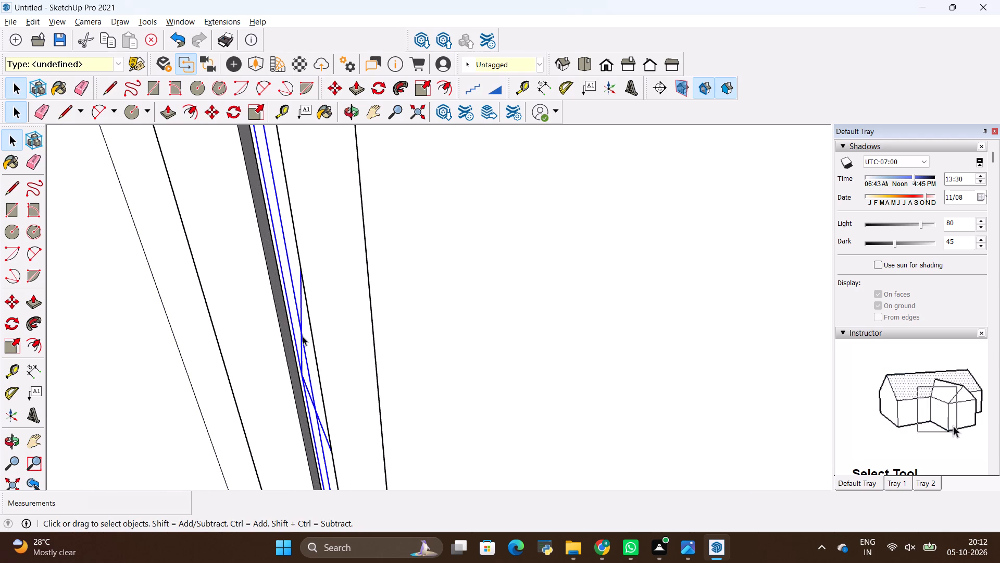
pyautogui.scroll(10, 303, 353)
pyautogui.scroll(2, 302, 400)
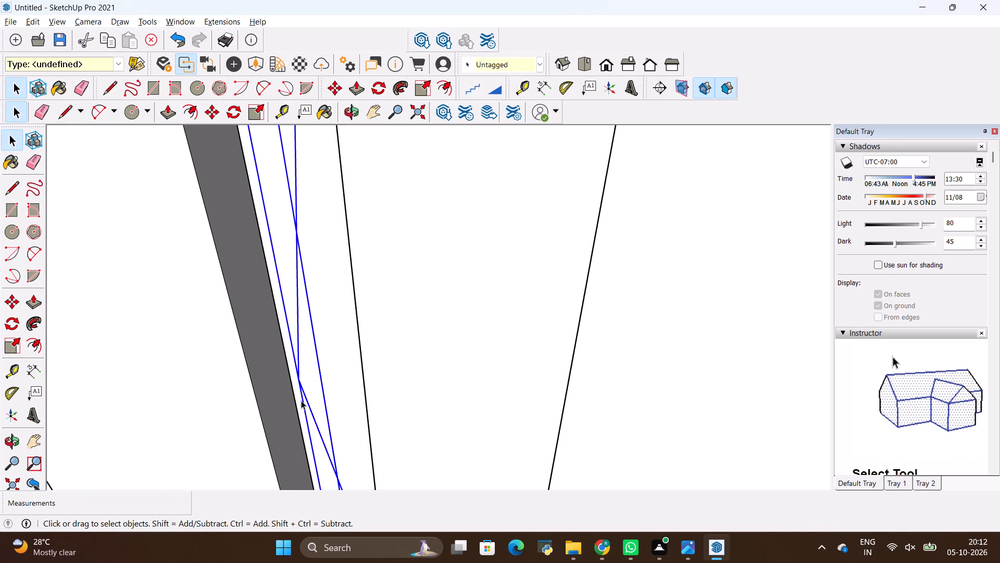
pyautogui.press('m')
pyautogui.click(301, 383)
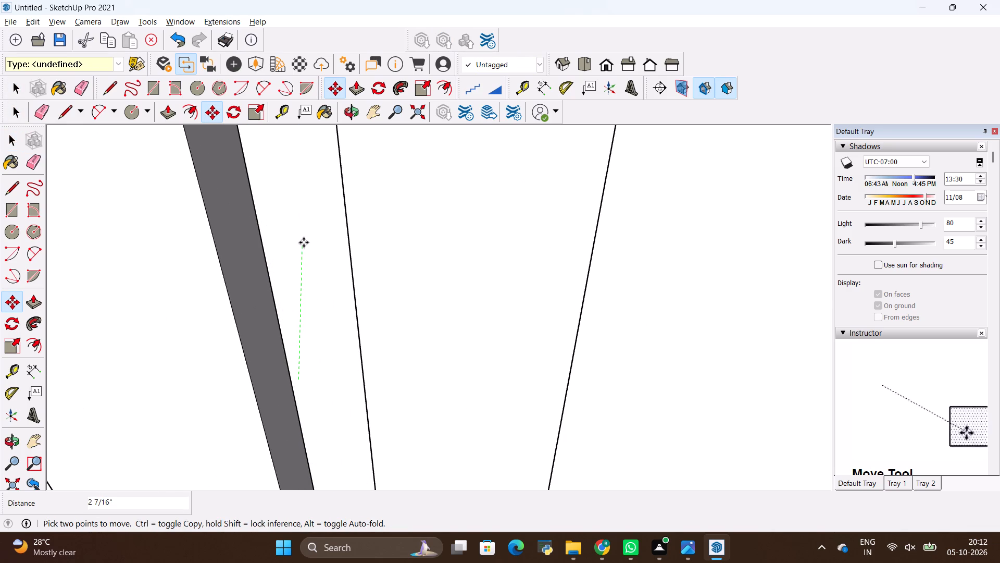
pyautogui.moveTo(291, 227); pyautogui.dragTo(267, 284, button='middle')
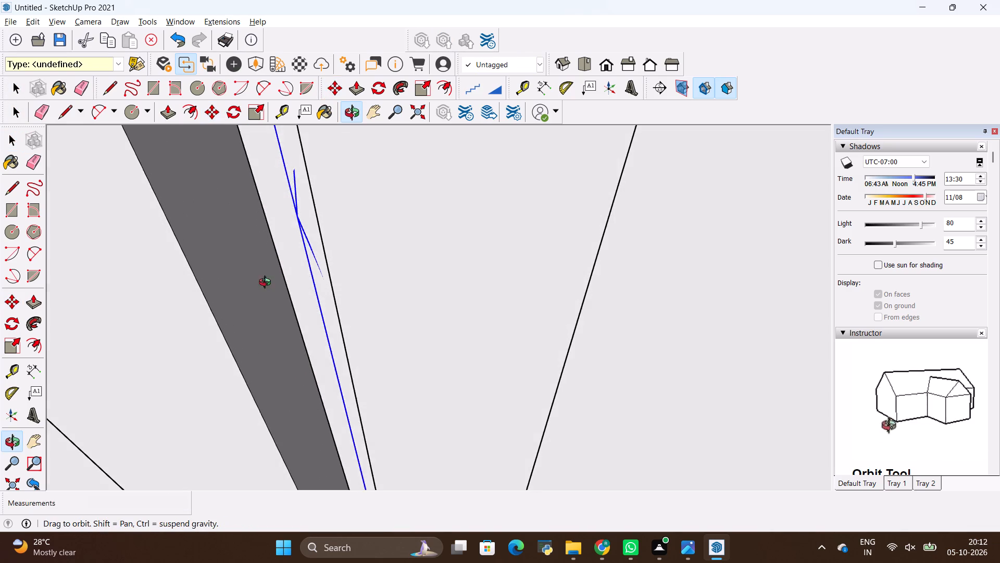
pyautogui.moveTo(267, 284); pyautogui.dragTo(267, 283, button='middle')
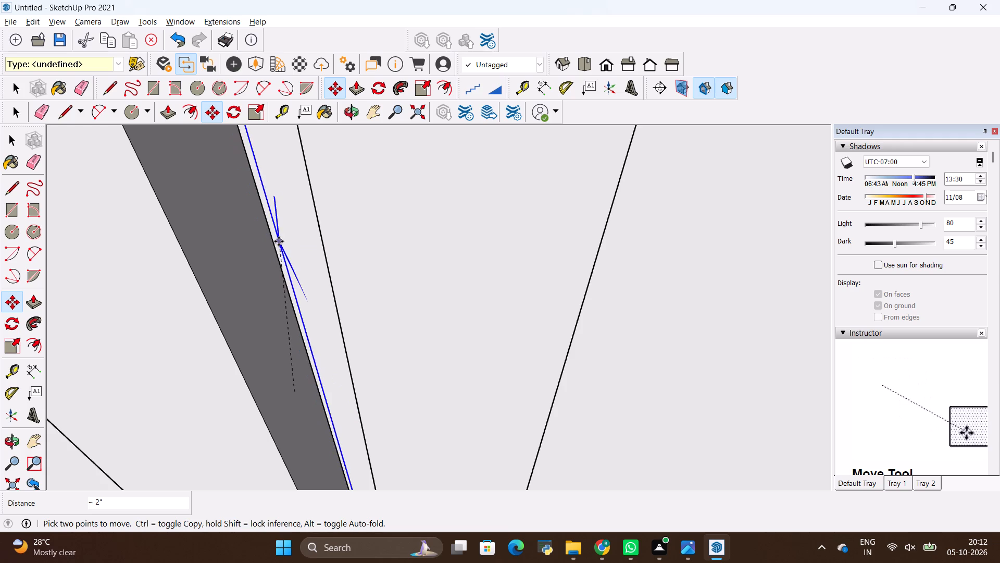
pyautogui.click(277, 241)
pyautogui.scroll(-20, 332, 308)
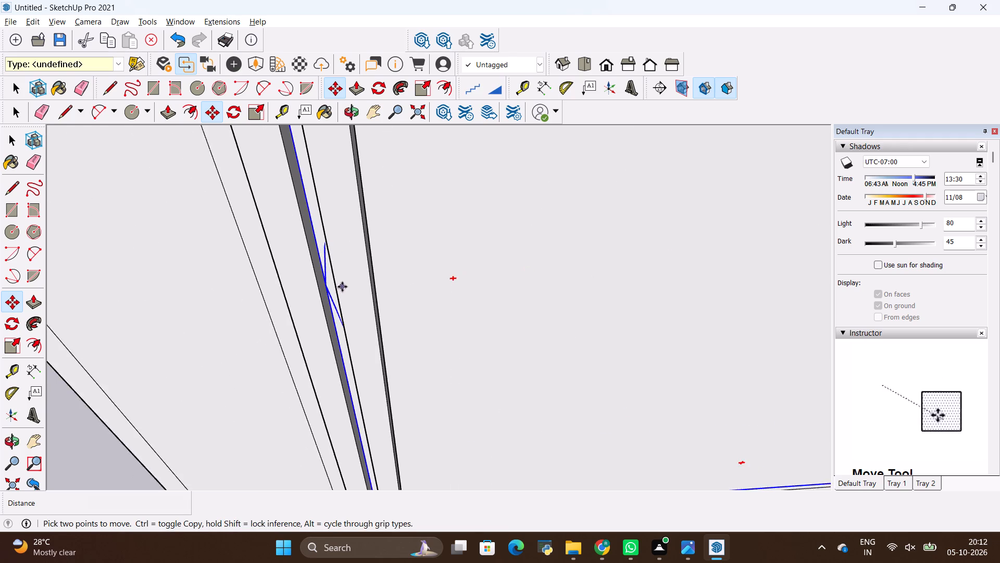
pyautogui.scroll(-17, 342, 287)
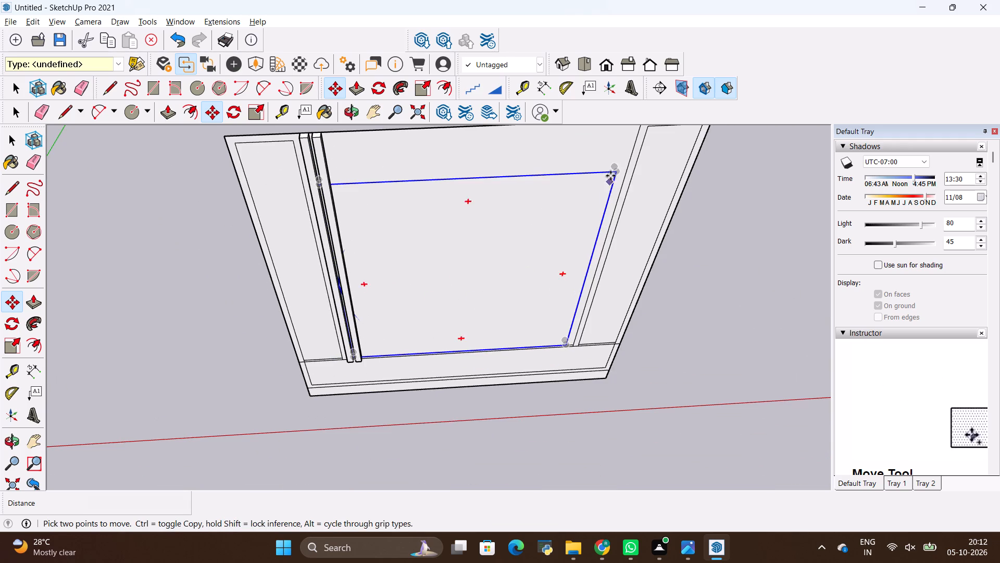
# Move the circle group about 3" forward along the green axis, out in front of the central panel.
pyautogui.scroll(12, 616, 160)
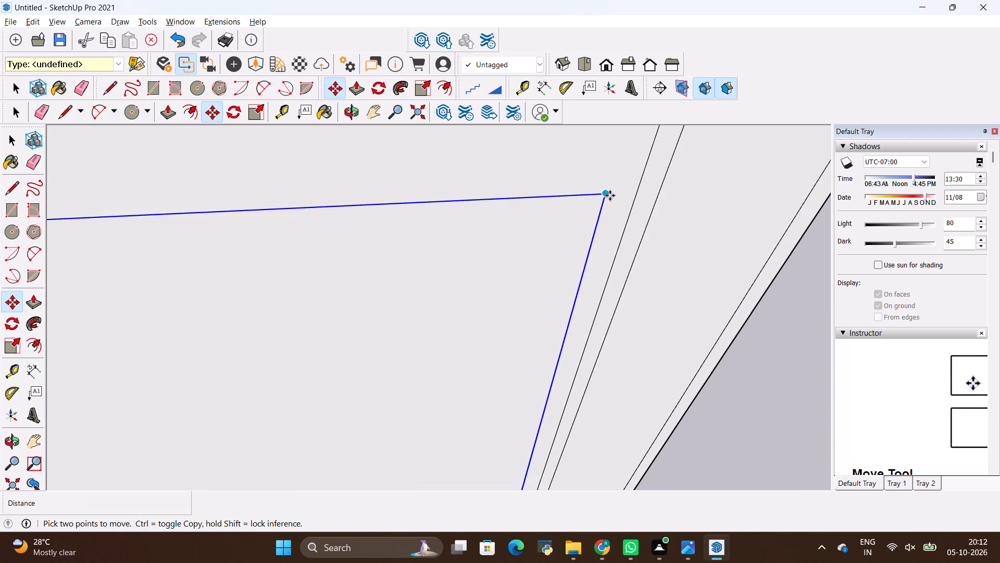
pyautogui.click(609, 195)
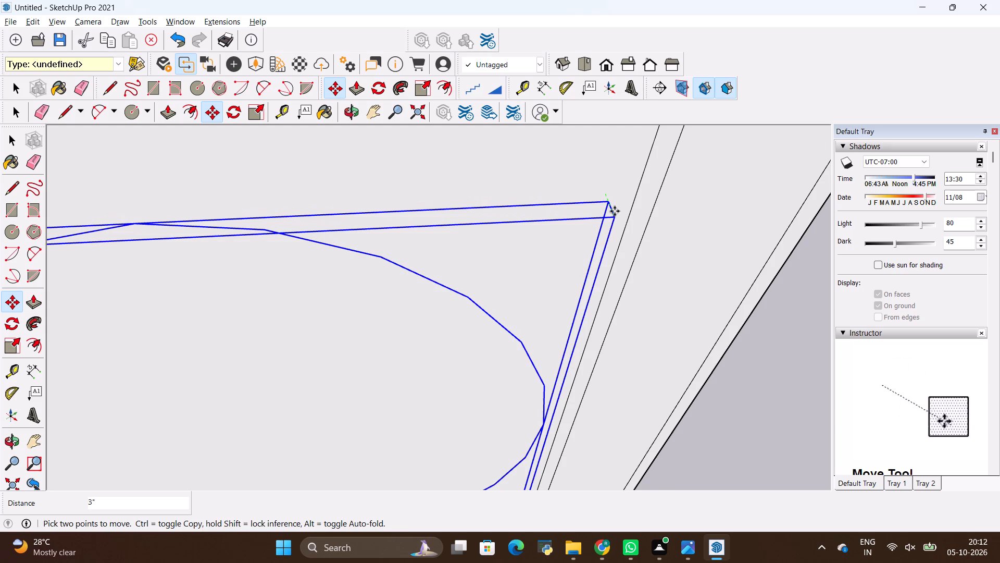
pyautogui.click(615, 211)
pyautogui.scroll(-11, 606, 282)
pyautogui.press('space')
pyautogui.click(696, 303)
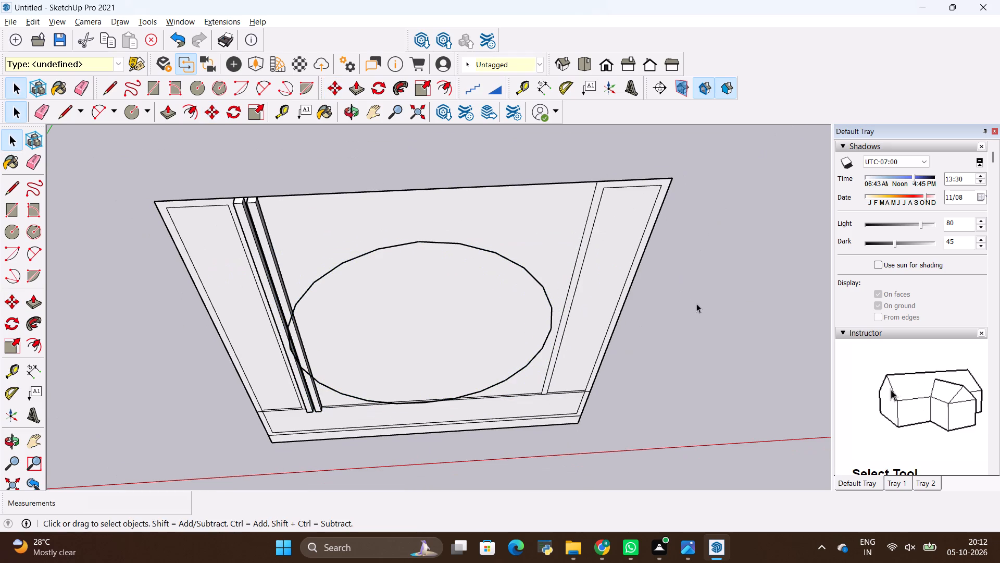
# Open the wall group, check the central panel face and how the circle sits against the slats, and leave the group.
pyautogui.click(550, 244)
pyautogui.moveTo(486, 296); pyautogui.dragTo(492, 262, button='middle')
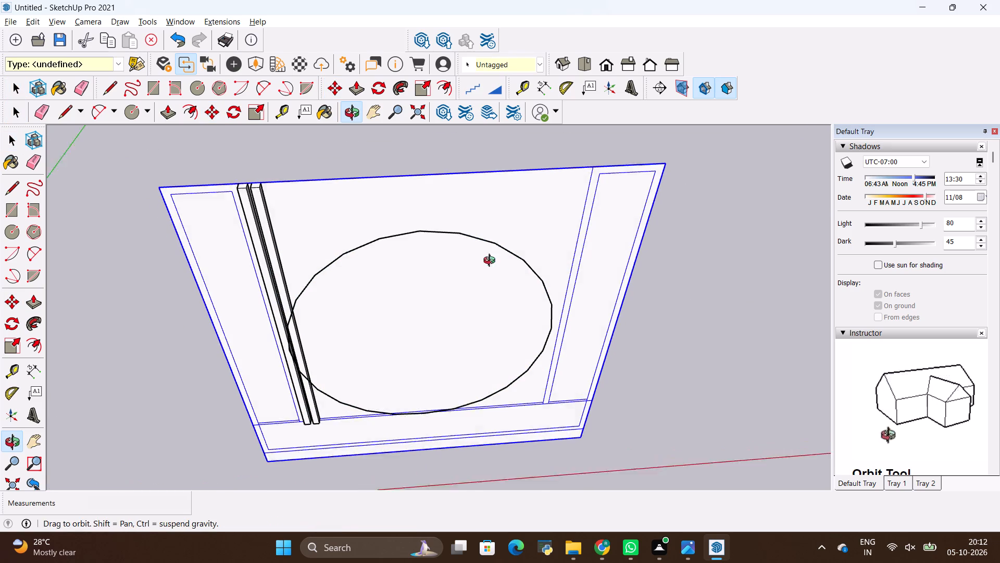
pyautogui.moveTo(492, 262); pyautogui.dragTo(495, 219, button='middle')
pyautogui.press('space')
pyautogui.doubleClick(491, 291)
pyautogui.scroll(5, 458, 229)
pyautogui.click(512, 189)
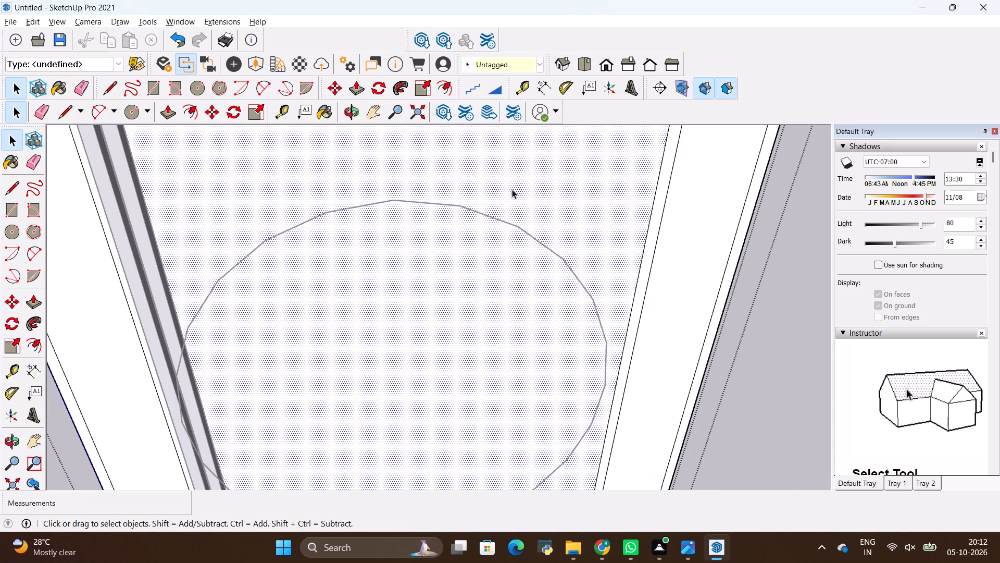
pyautogui.click(494, 241)
pyautogui.scroll(-6, 433, 217)
pyautogui.scroll(2, 267, 359)
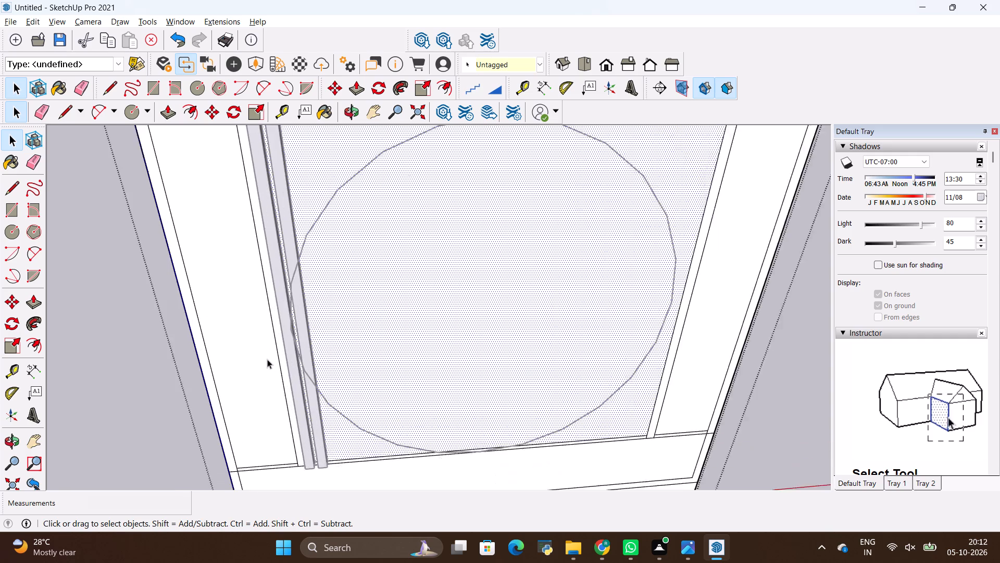
pyautogui.scroll(18, 267, 359)
pyautogui.scroll(-5, 337, 301)
pyautogui.moveTo(340, 301); pyautogui.dragTo(368, 336, button='middle')
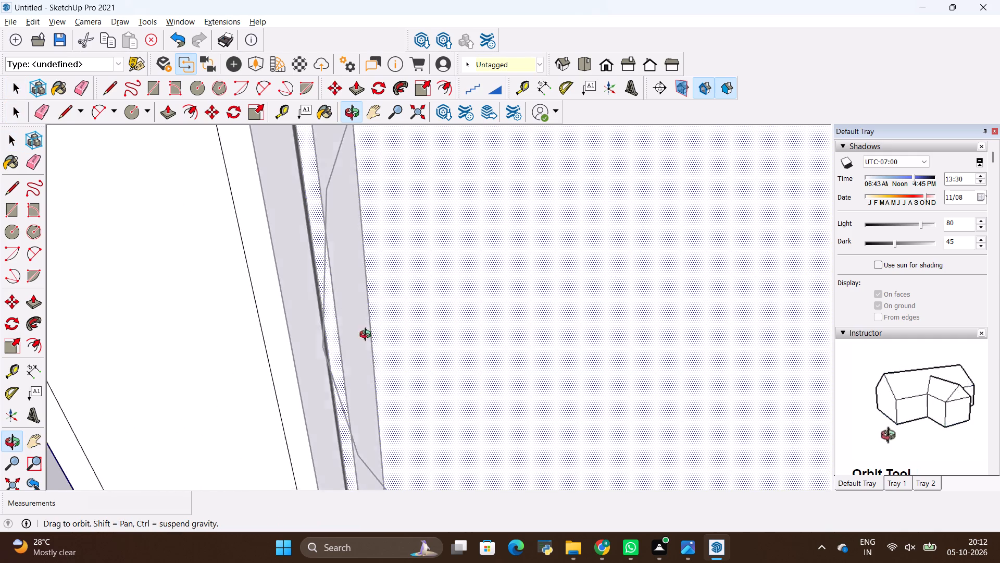
pyautogui.moveTo(368, 336); pyautogui.dragTo(373, 361, button='middle')
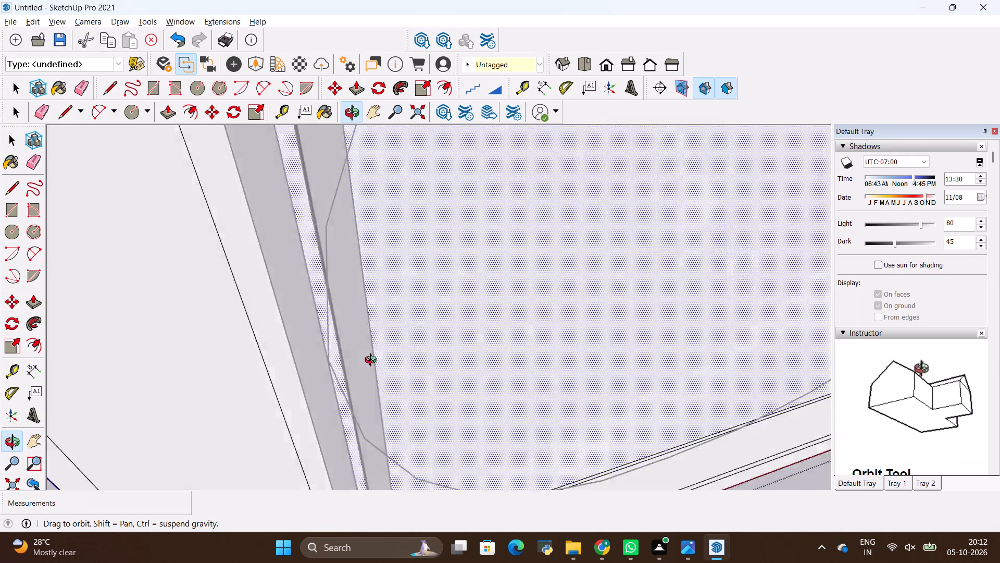
pyautogui.moveTo(373, 361); pyautogui.dragTo(435, 341, button='middle')
pyautogui.scroll(-17, 420, 328)
pyautogui.press('space')
pyautogui.click(185, 374)
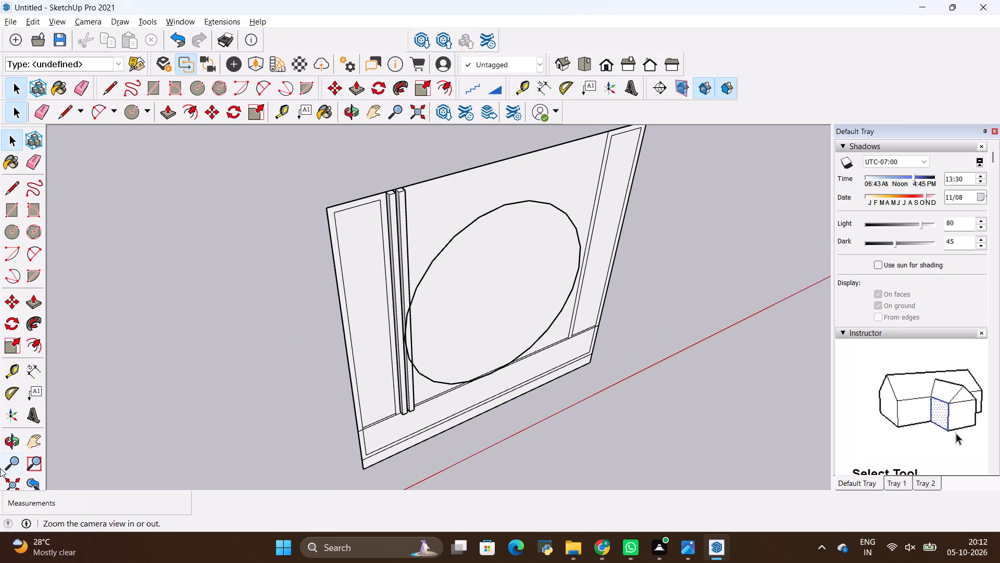
# Compare the wall with the reference photo, and erase the circle group in front of the central panel.
pyautogui.hotkey('alt', 'Tab')
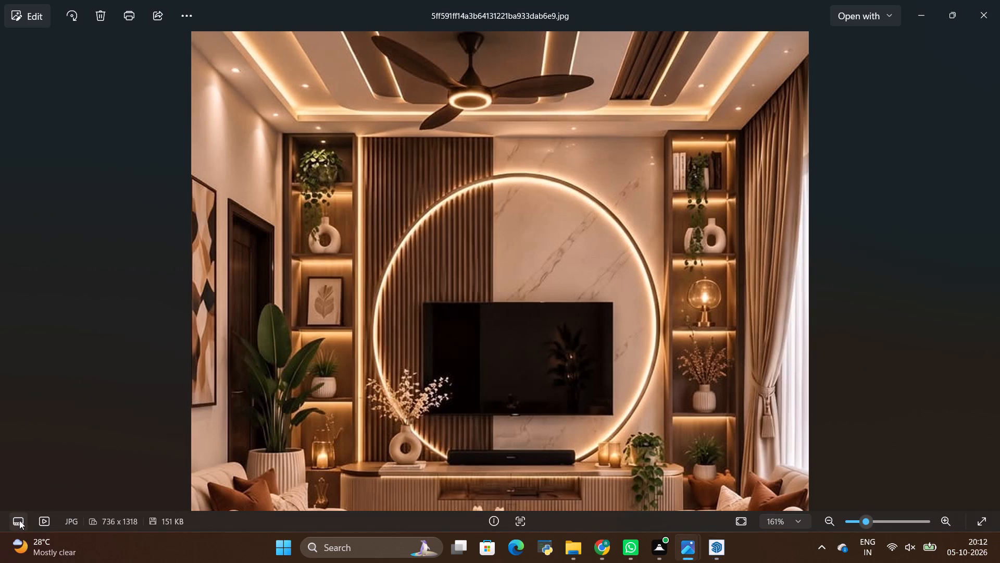
pyautogui.hotkey('alt', 'Tab')
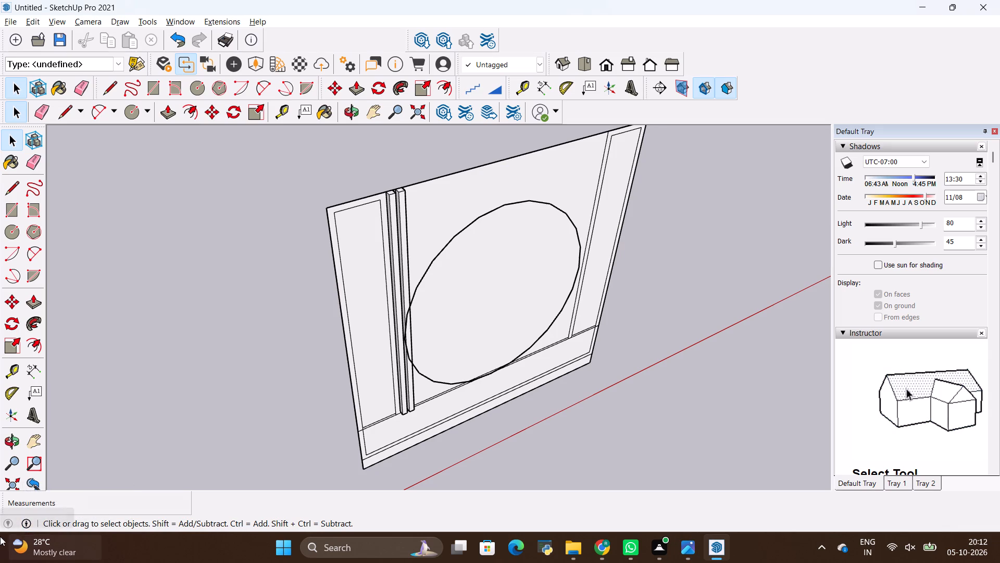
pyautogui.scroll(-3, 0, 521)
pyautogui.scroll(-4, 294, 297)
pyautogui.scroll(5, 349, 322)
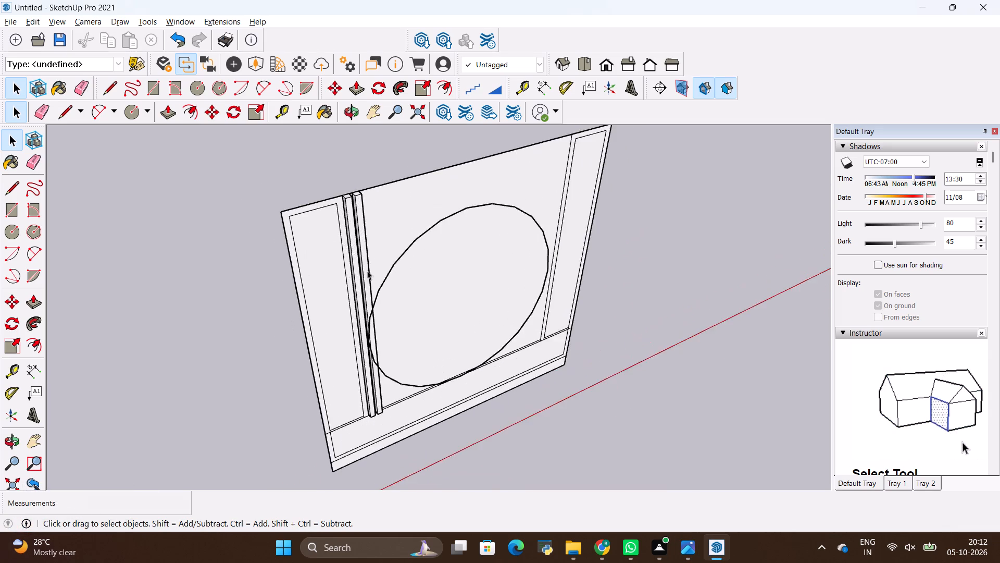
pyautogui.scroll(3, 367, 271)
pyautogui.moveTo(370, 272); pyautogui.dragTo(319, 317, button='middle')
pyautogui.scroll(5, 346, 192)
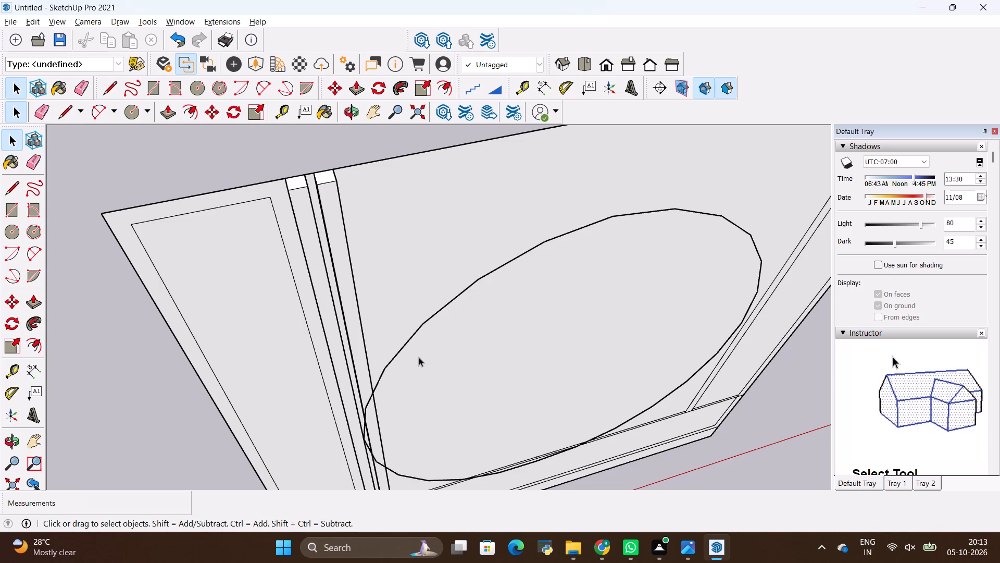
pyautogui.press('e')
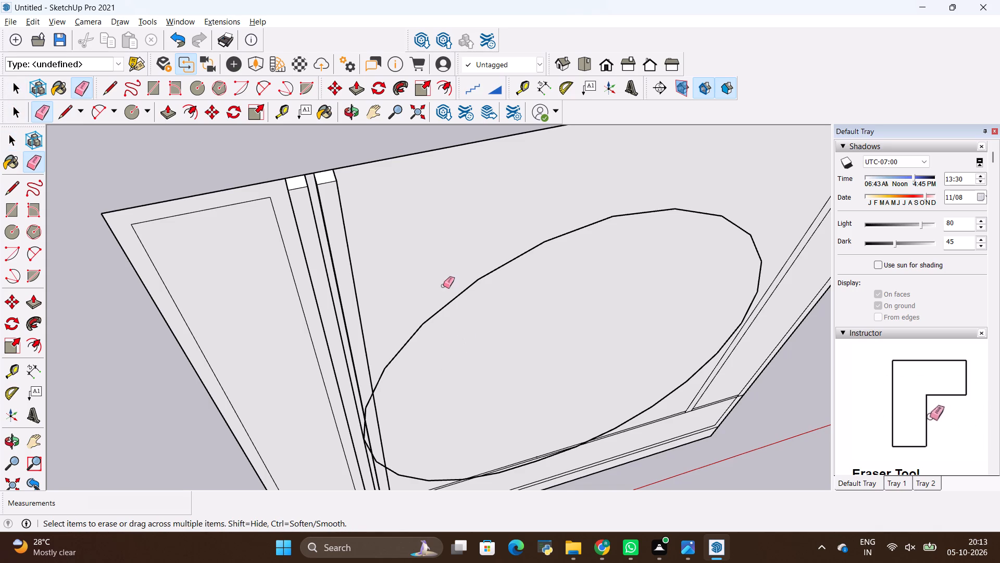
pyautogui.moveTo(444, 287); pyautogui.dragTo(465, 305)
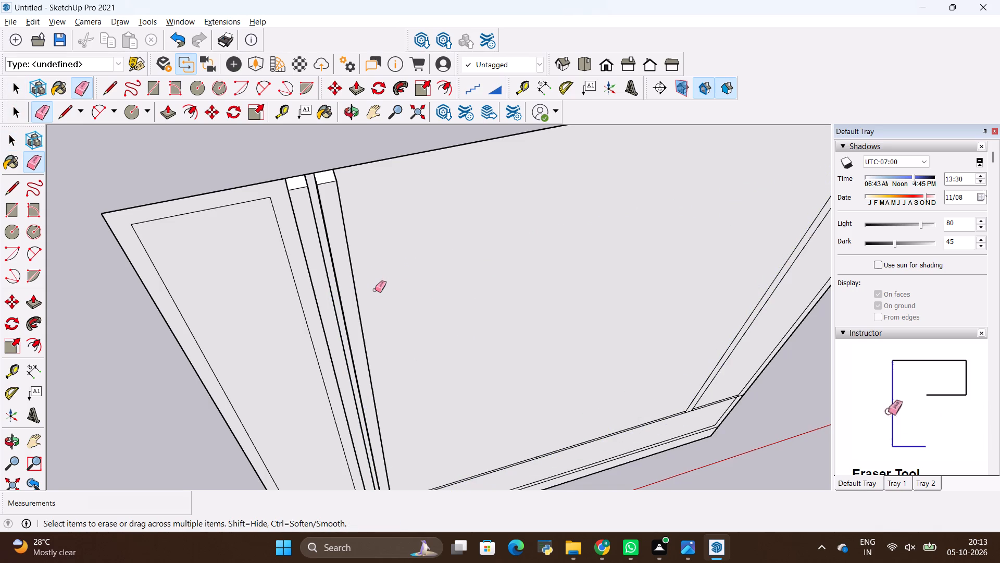
# Hide the two vertical slats beside the central panel.
pyautogui.press('space')
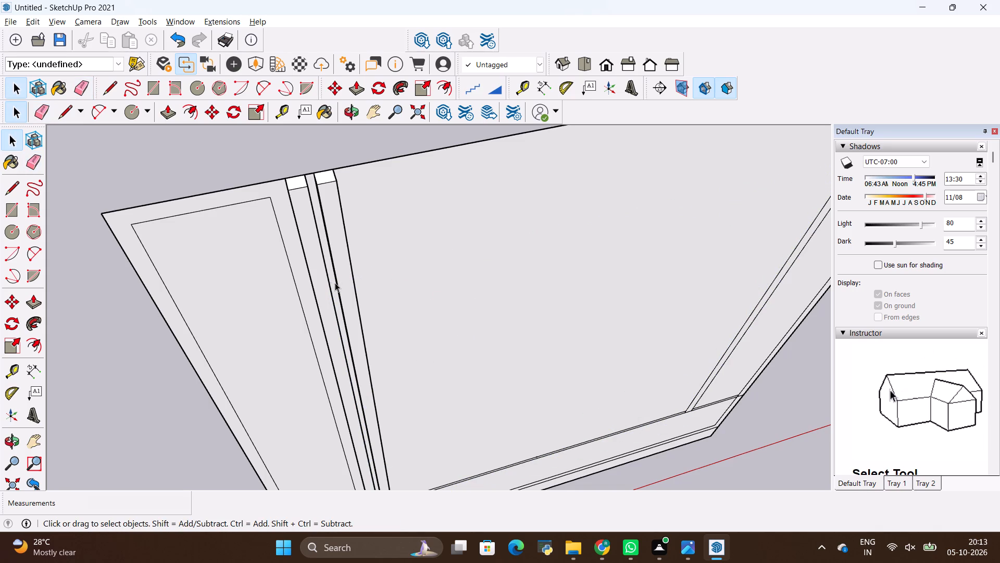
pyautogui.click(322, 283)
pyautogui.keyDown('ctrl'); pyautogui.click(349, 277); pyautogui.keyUp('ctrl')
pyautogui.rightClick(349, 277)
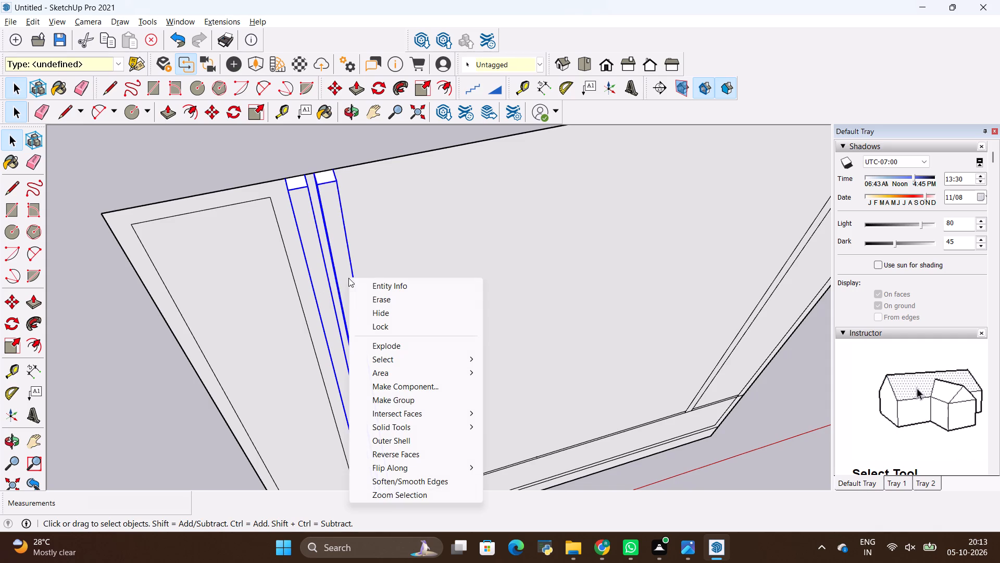
pyautogui.click(391, 313)
# Draw a circle with a radius of about 3' 4" on the central panel, centred above the base band's midpoint.
pyautogui.scroll(-10, 281, 267)
pyautogui.moveTo(422, 376); pyautogui.dragTo(403, 296, button='middle')
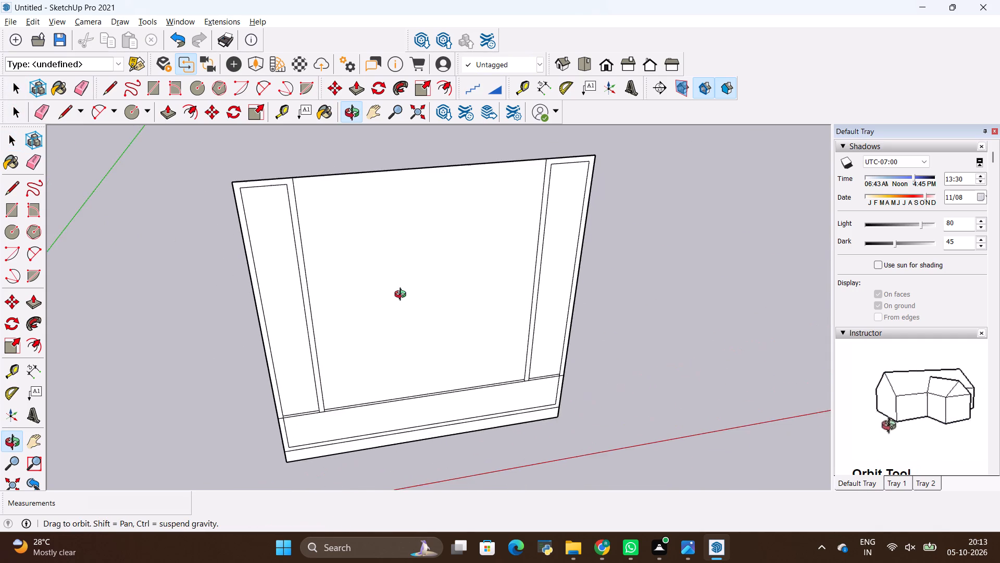
pyautogui.moveTo(403, 296); pyautogui.dragTo(400, 289, button='middle')
pyautogui.scroll(4, 372, 265)
pyautogui.scroll(-4, 385, 280)
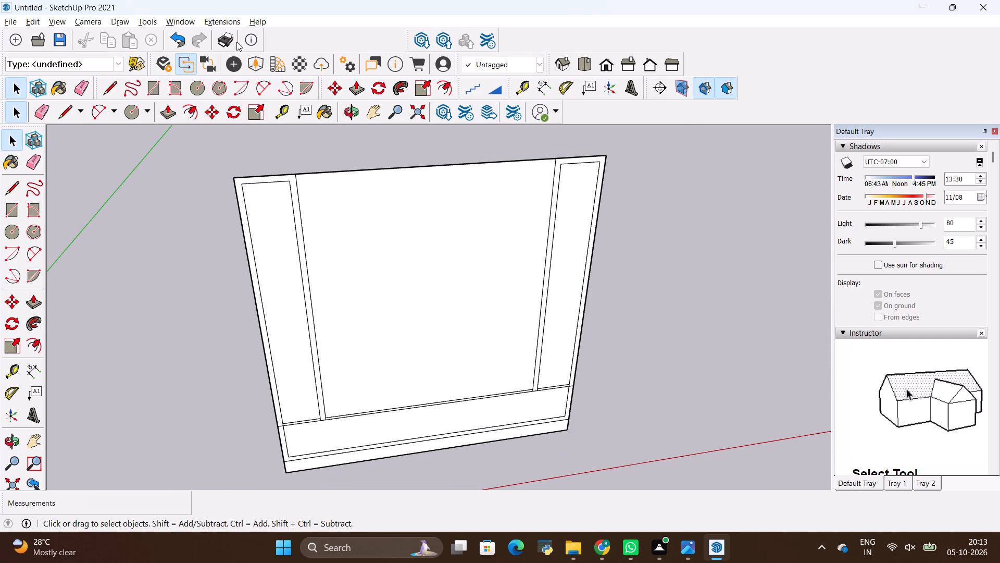
pyautogui.click(203, 87)
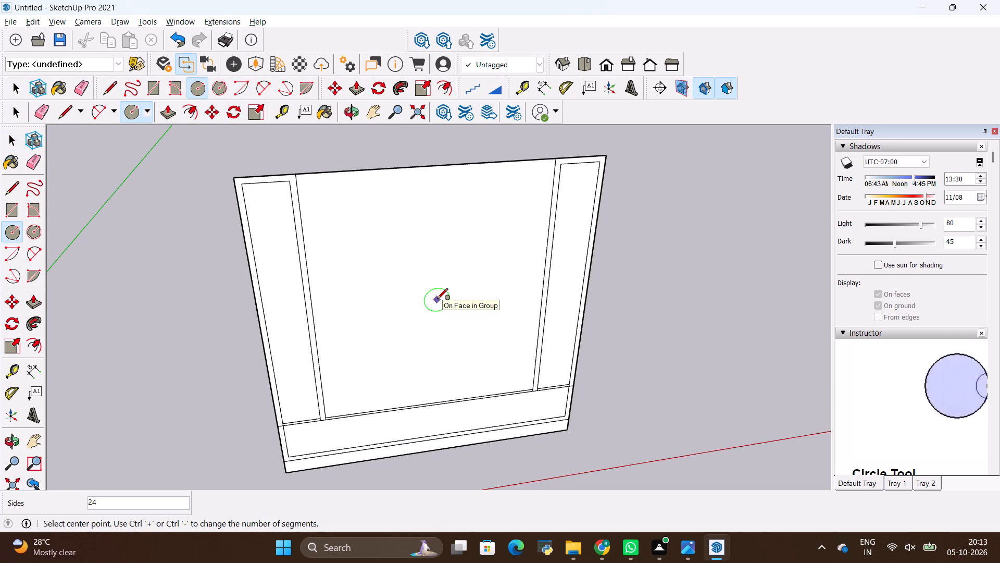
pyautogui.scroll(6, 435, 405)
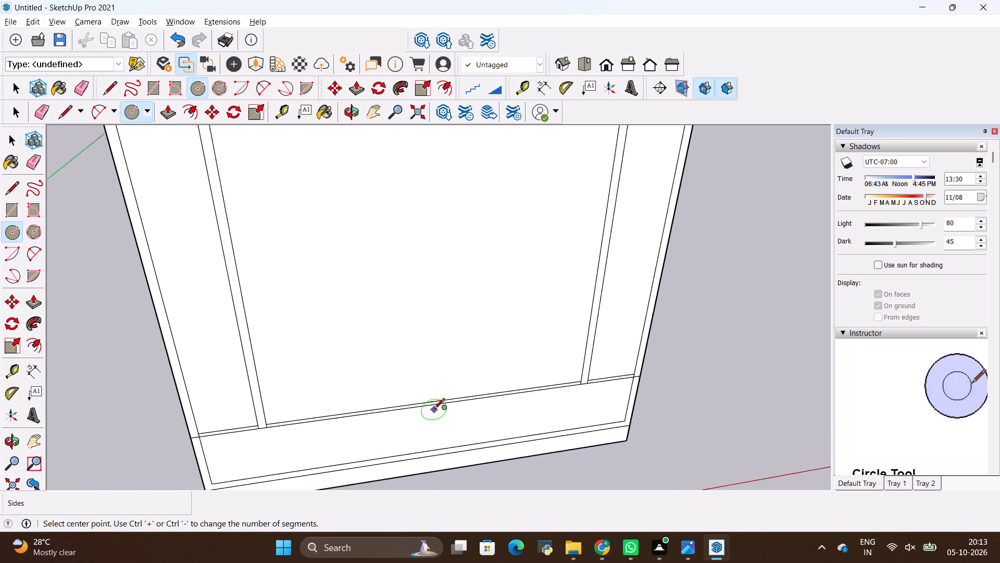
pyautogui.scroll(1, 434, 410)
pyautogui.scroll(-9, 430, 398)
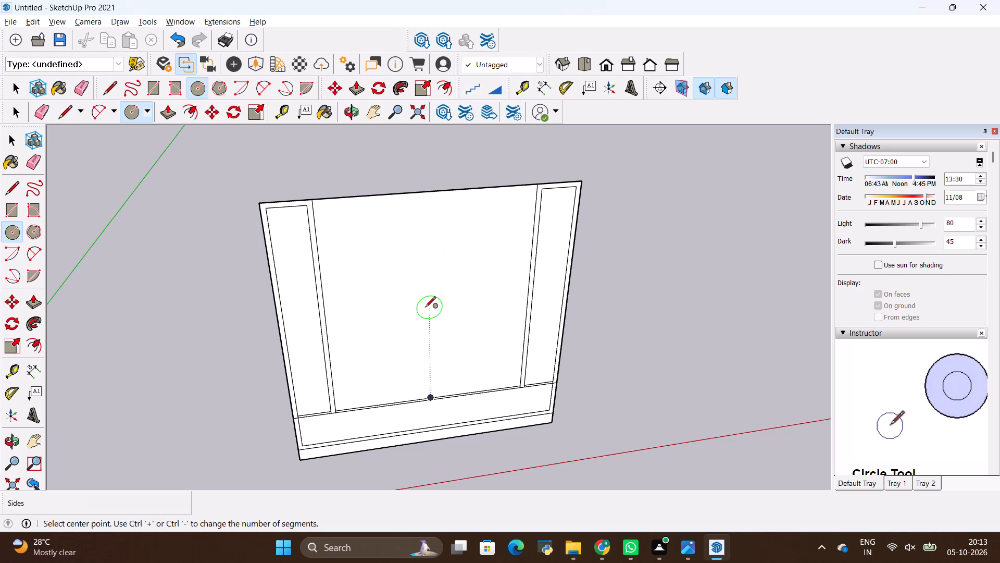
pyautogui.click(427, 314)
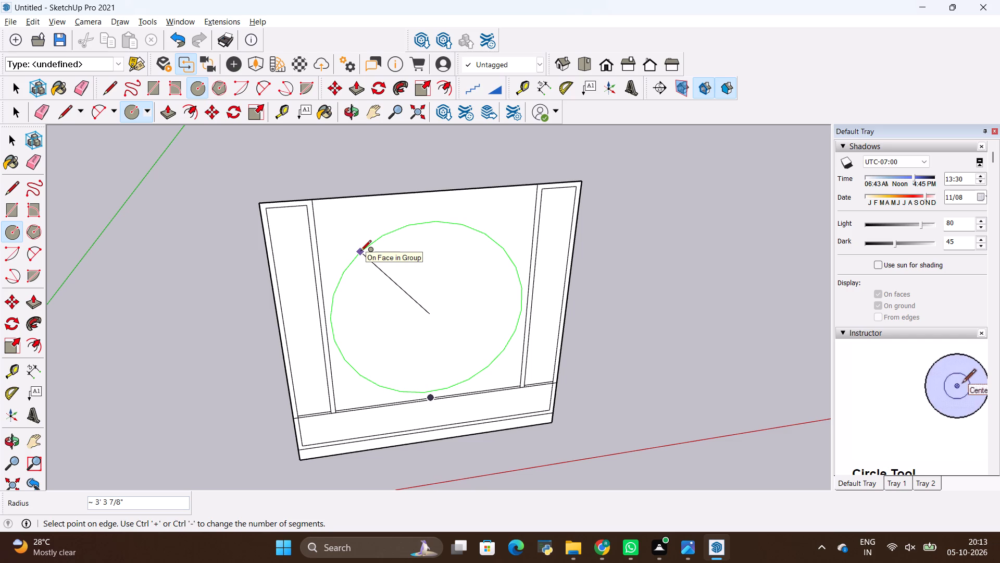
pyautogui.click(360, 252)
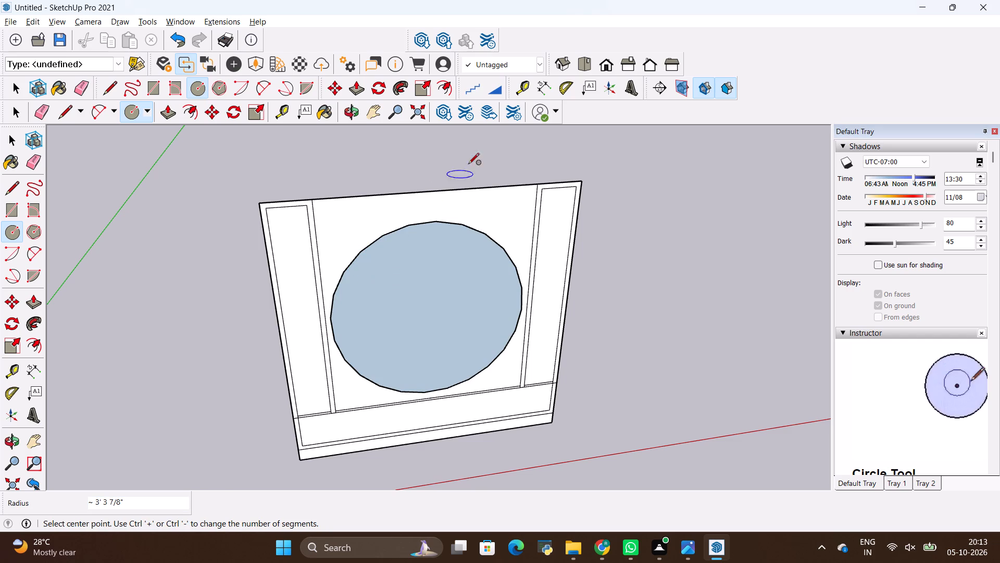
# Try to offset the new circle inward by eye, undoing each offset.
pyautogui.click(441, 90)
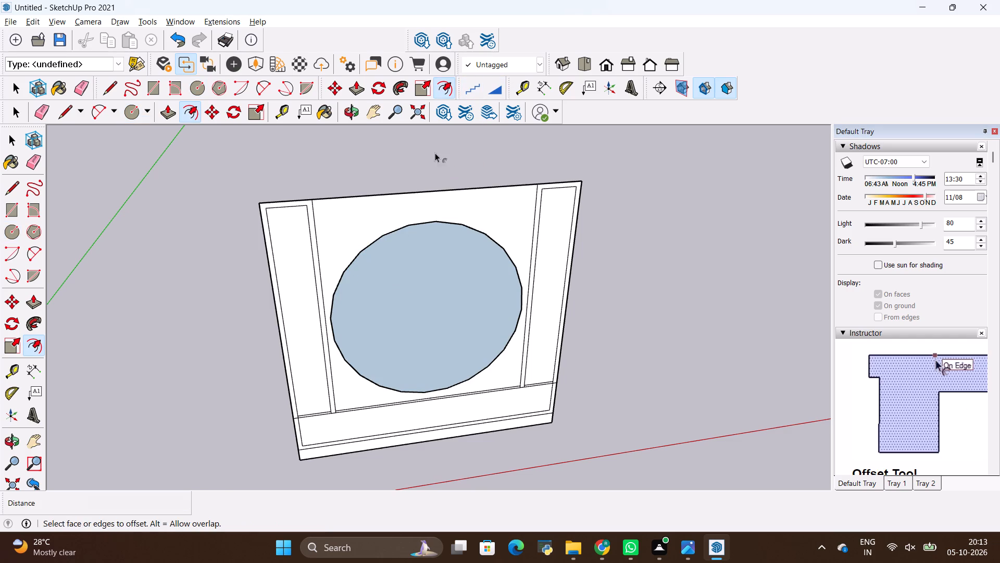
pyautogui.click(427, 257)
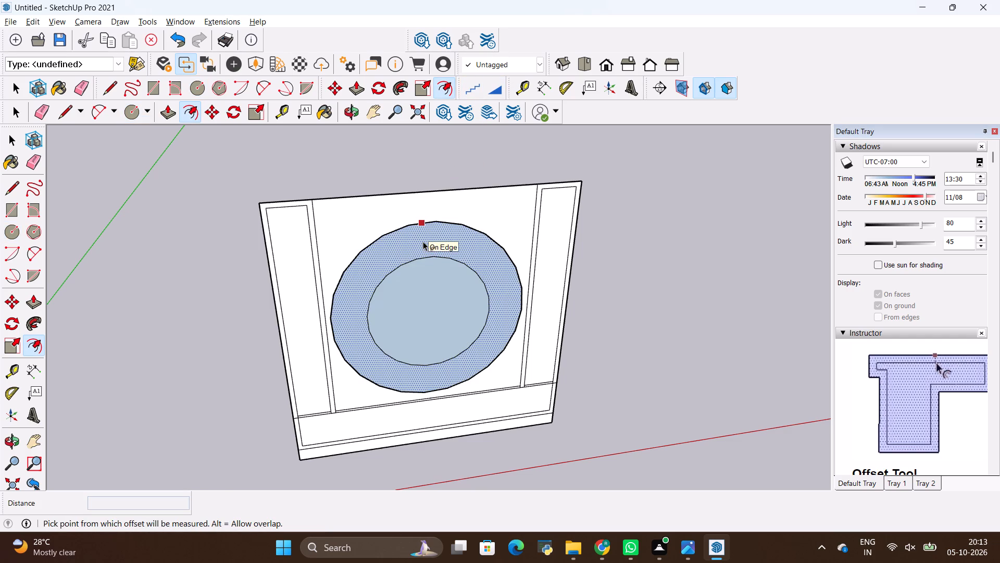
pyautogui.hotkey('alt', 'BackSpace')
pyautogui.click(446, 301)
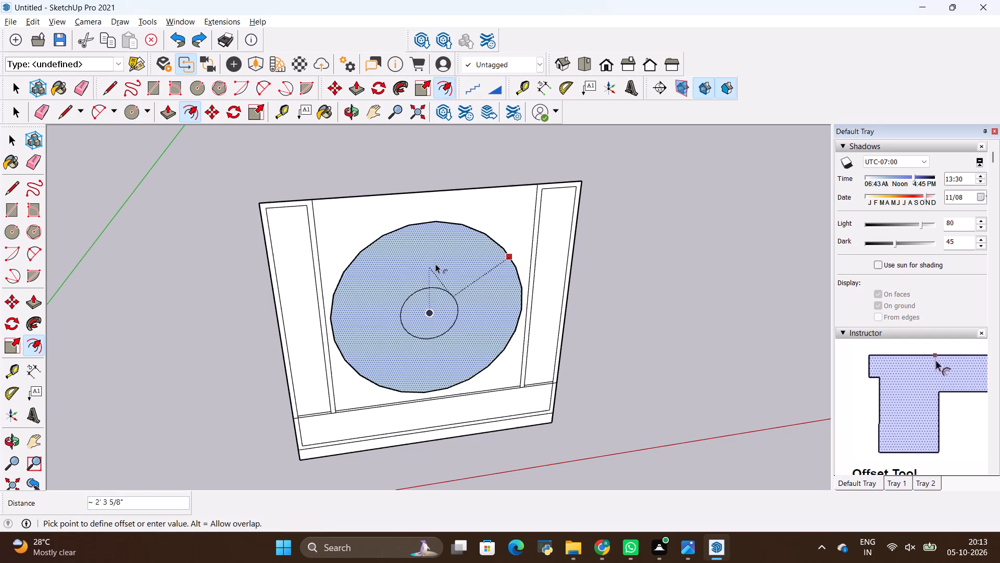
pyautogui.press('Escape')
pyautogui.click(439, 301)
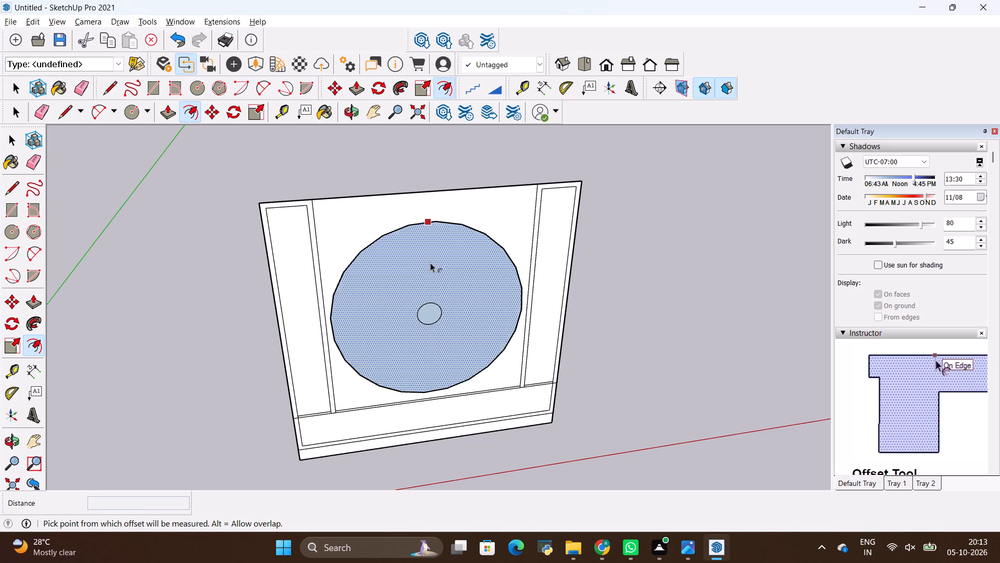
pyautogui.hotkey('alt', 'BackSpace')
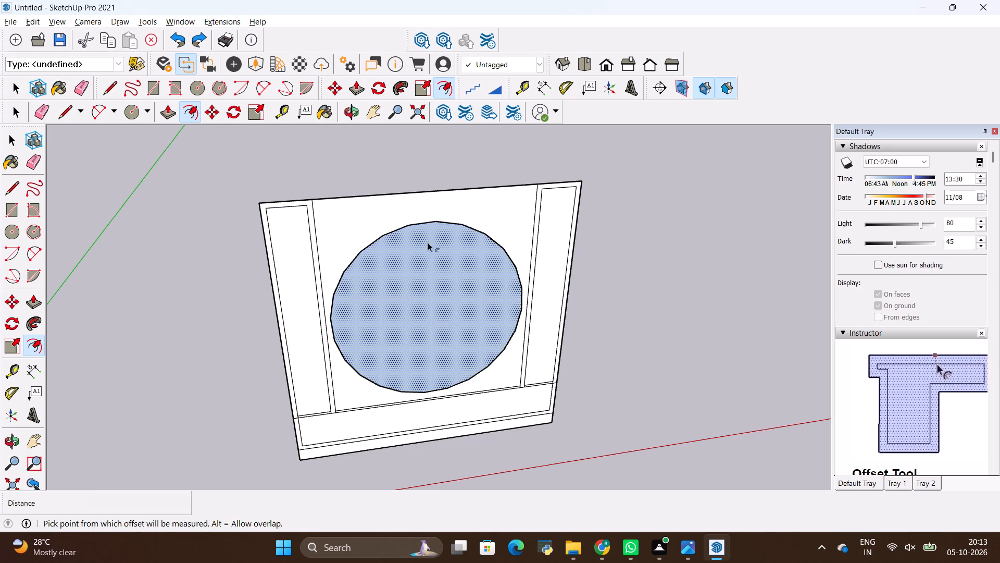
# Offset the circle's edge 1" inward to form the thin light ring, checking its width against the reference photo.
pyautogui.click(449, 85)
pyautogui.scroll(3, 442, 258)
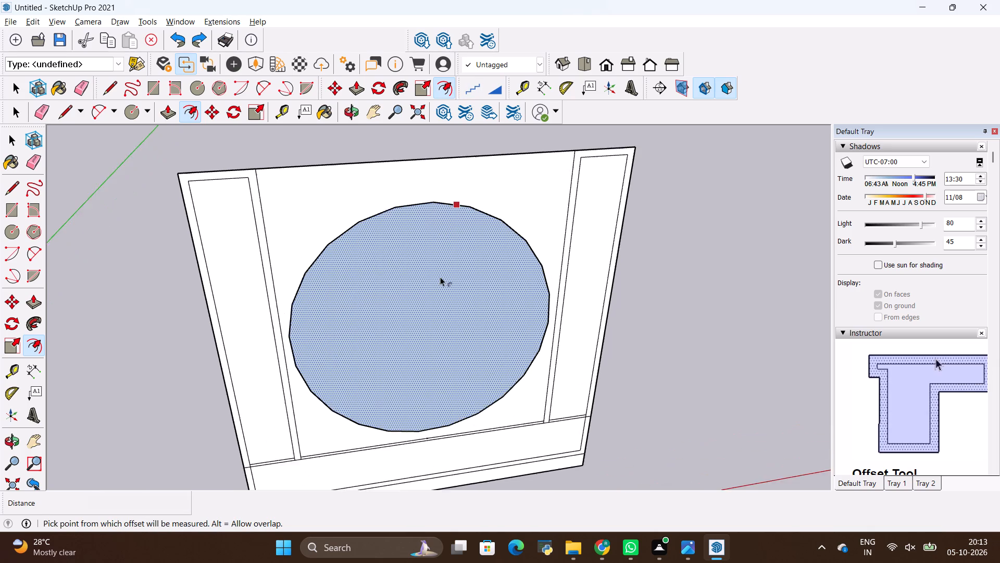
pyautogui.scroll(1, 440, 277)
pyautogui.click(433, 229)
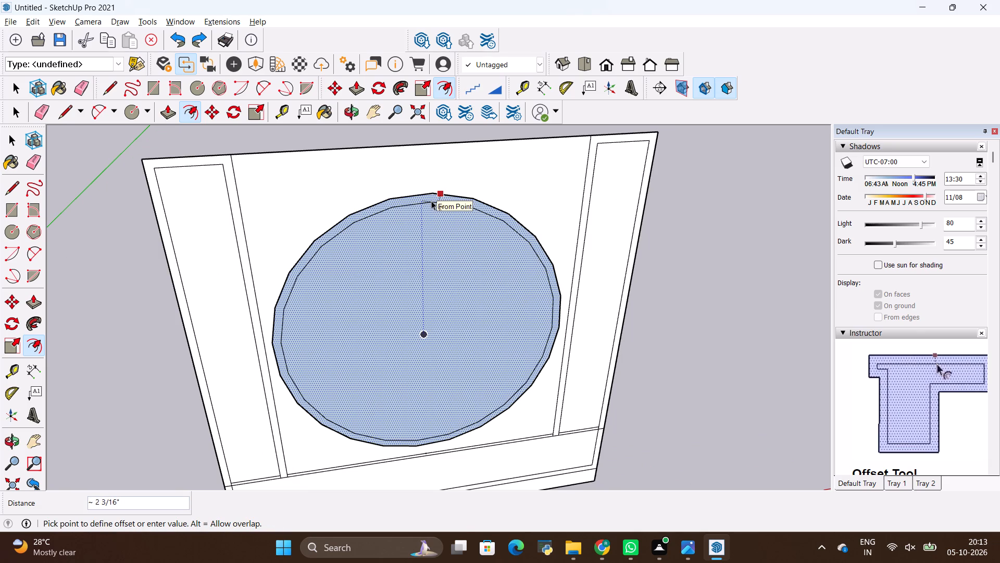
pyautogui.hotkey('alt', 'Tab')
pyautogui.hotkey('alt', 'Tab')
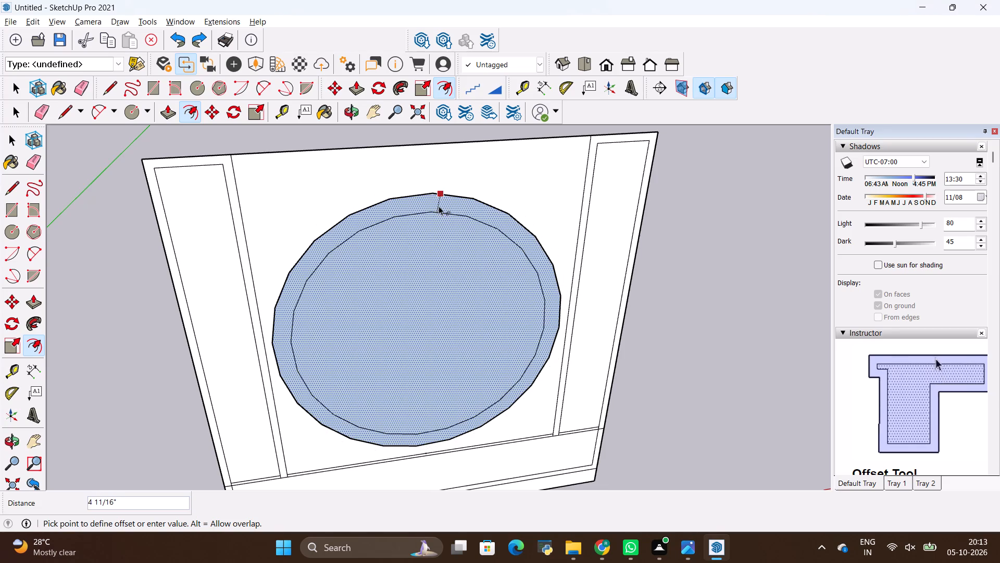
pyautogui.scroll(11, 439, 205)
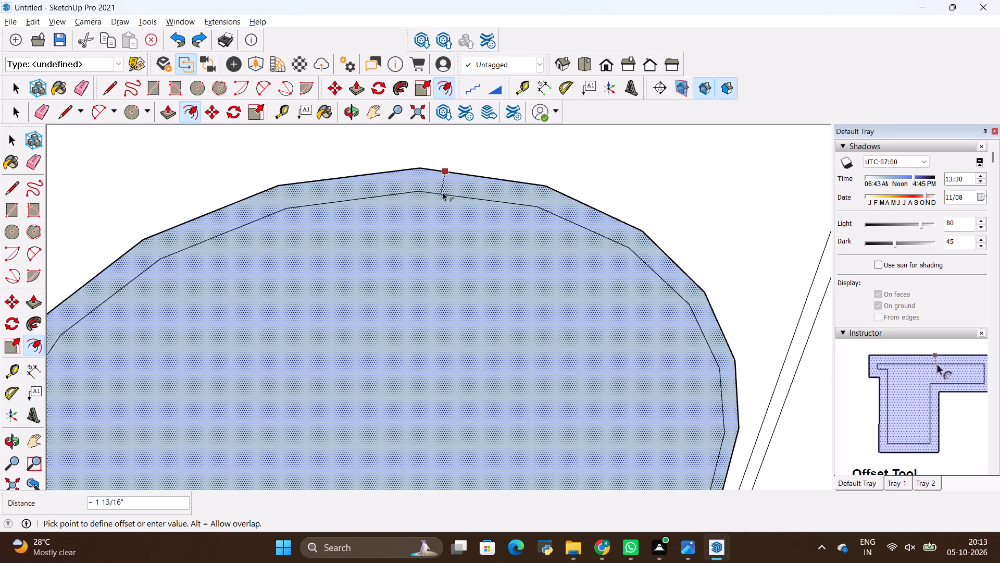
pyautogui.scroll(6, 443, 185)
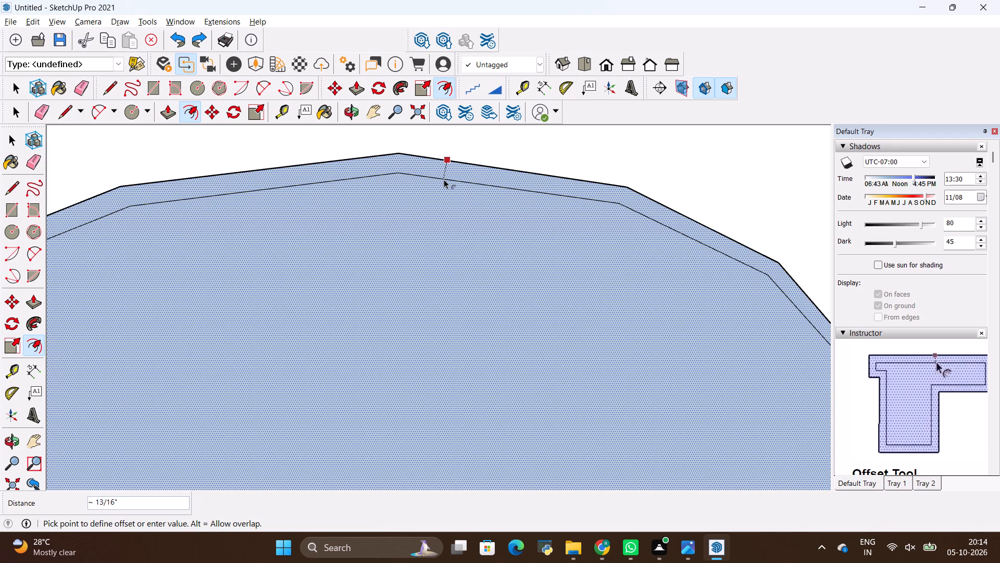
pyautogui.hotkey('alt', 'Tab')
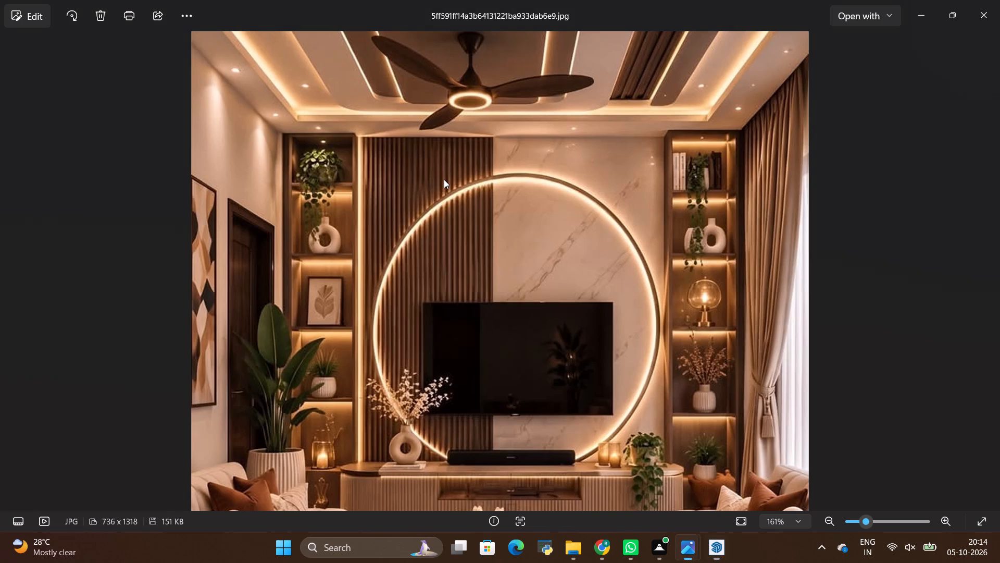
pyautogui.hotkey('alt', 'Tab')
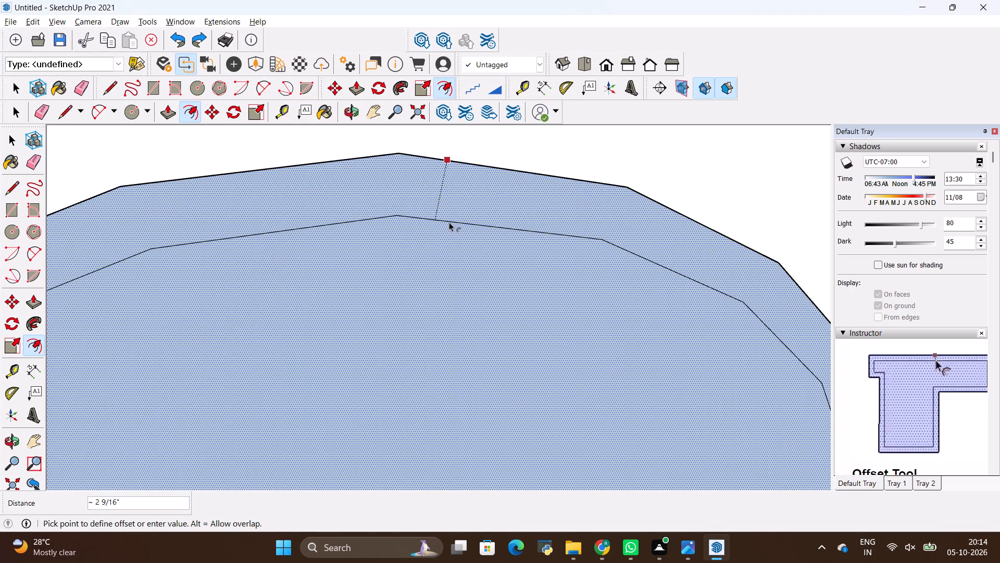
pyautogui.press('BackSpace')
pyautogui.write('1"')
pyautogui.press('Return')
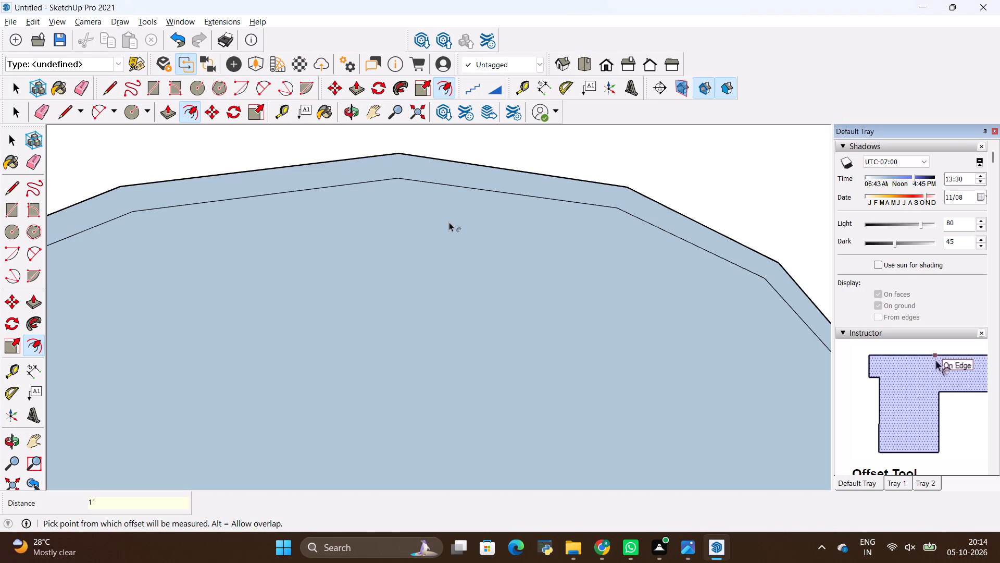
# Reverse the inner circle face and the thin ring face so their front sides face outward, and clear the selection.
pyautogui.scroll(-6, 386, 88)
pyautogui.scroll(-5, 426, 0)
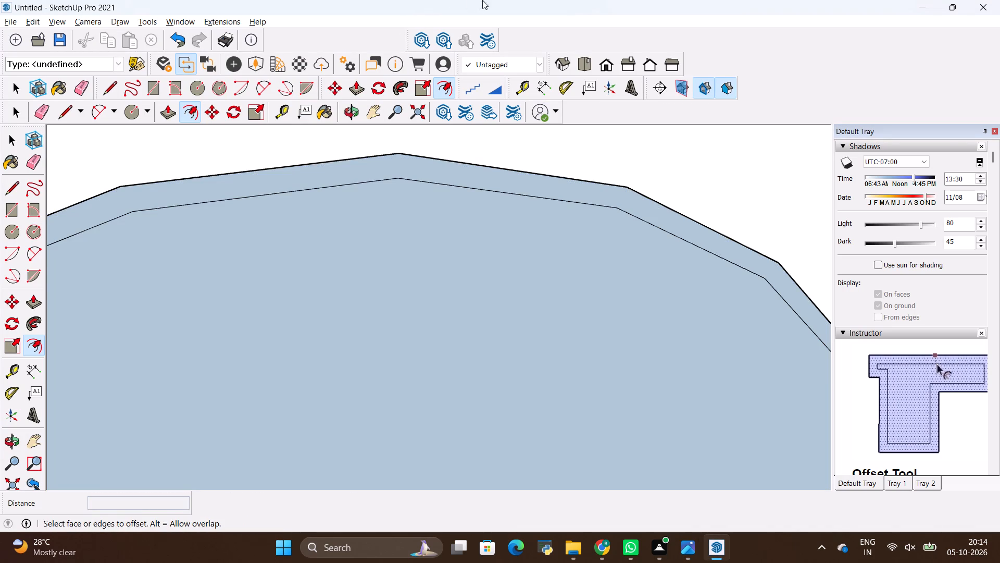
pyautogui.scroll(-20, 438, 246)
pyautogui.scroll(-1, 438, 246)
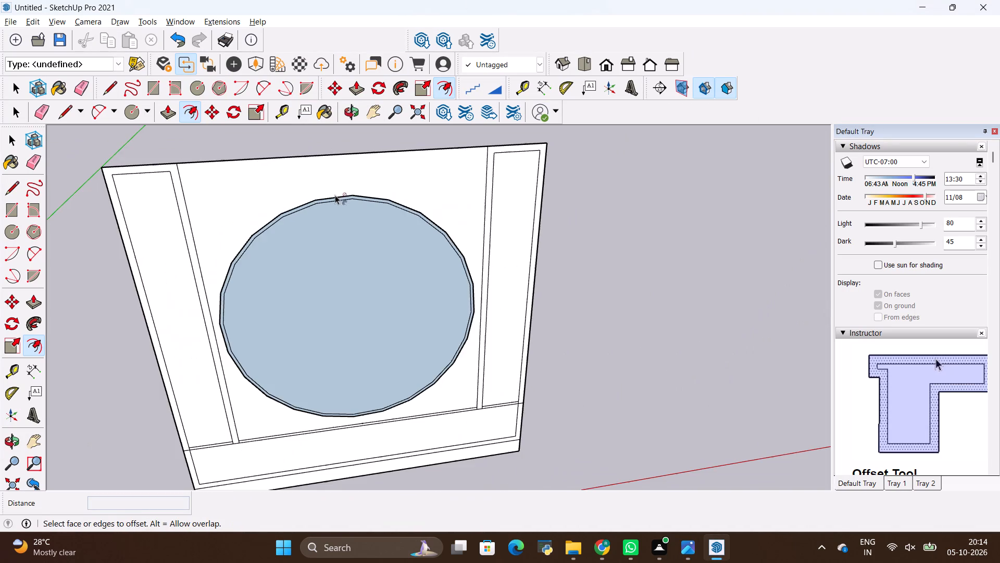
pyautogui.press('space')
pyautogui.click(637, 272)
pyautogui.moveTo(438, 372); pyautogui.dragTo(411, 273, button='middle')
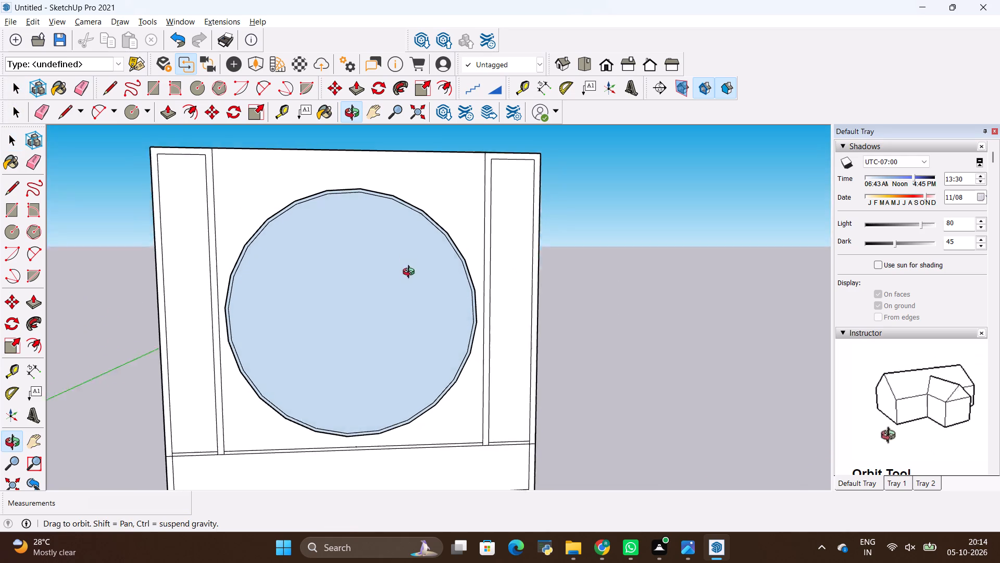
pyautogui.moveTo(411, 273); pyautogui.dragTo(412, 250, button='middle')
pyautogui.rightClick(297, 287)
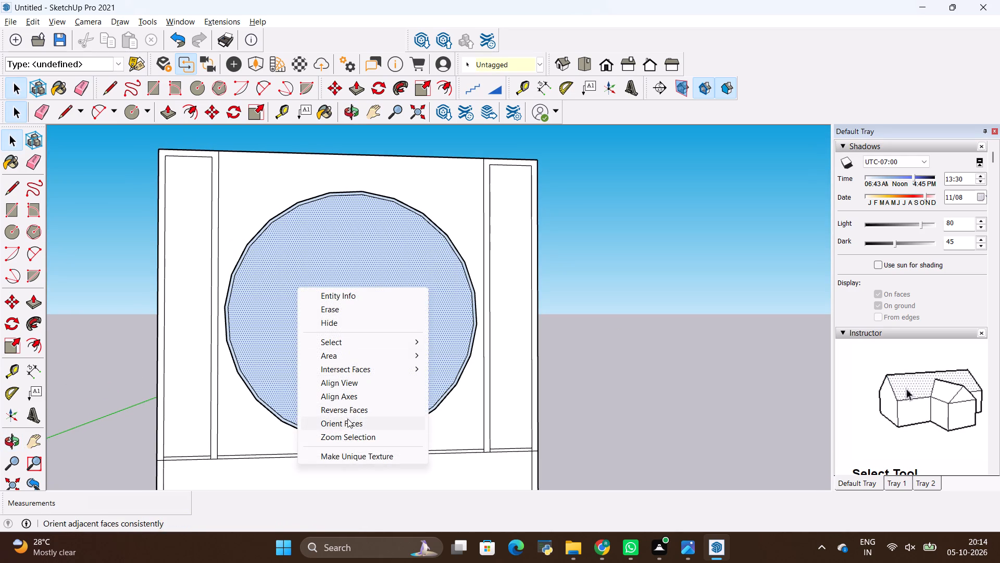
pyautogui.click(346, 412)
pyautogui.scroll(13, 389, 180)
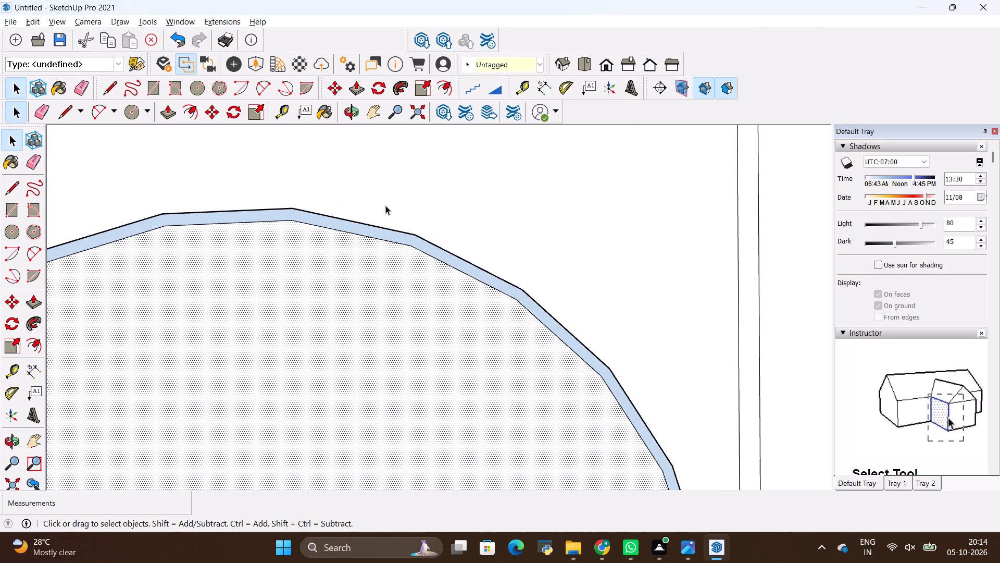
pyautogui.rightClick(382, 236)
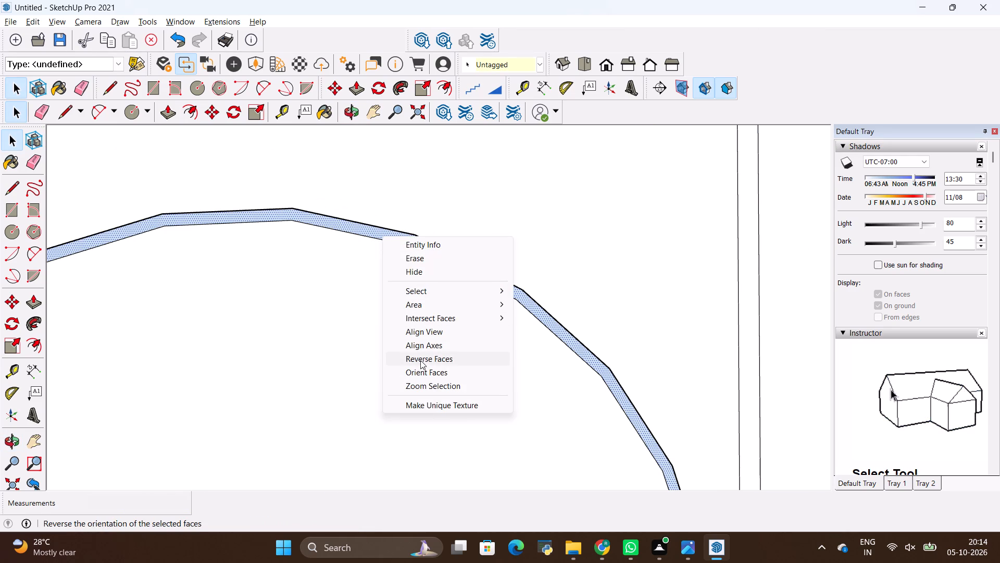
pyautogui.click(420, 360)
pyautogui.scroll(-17, 440, 301)
pyautogui.press('space')
pyautogui.click(198, 287)
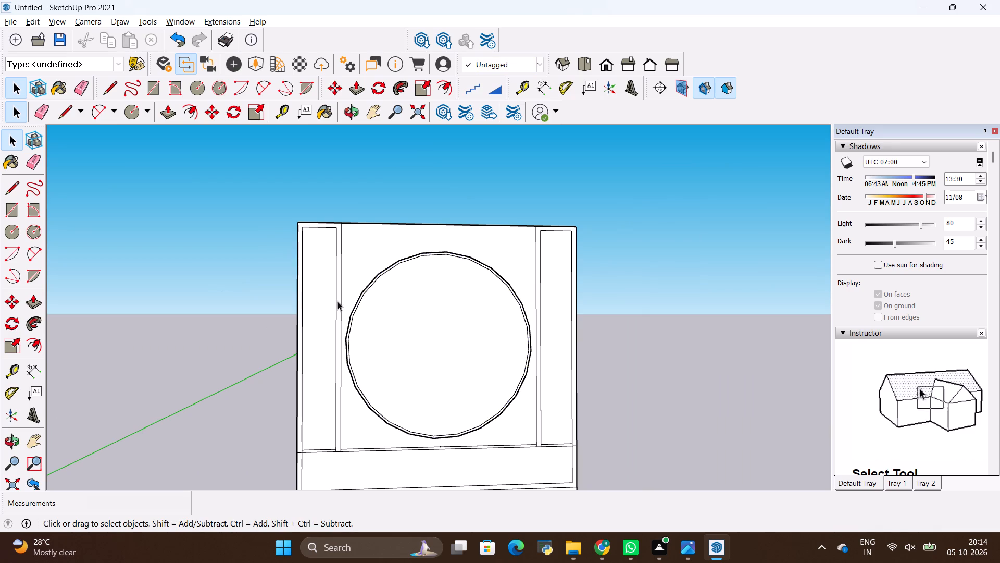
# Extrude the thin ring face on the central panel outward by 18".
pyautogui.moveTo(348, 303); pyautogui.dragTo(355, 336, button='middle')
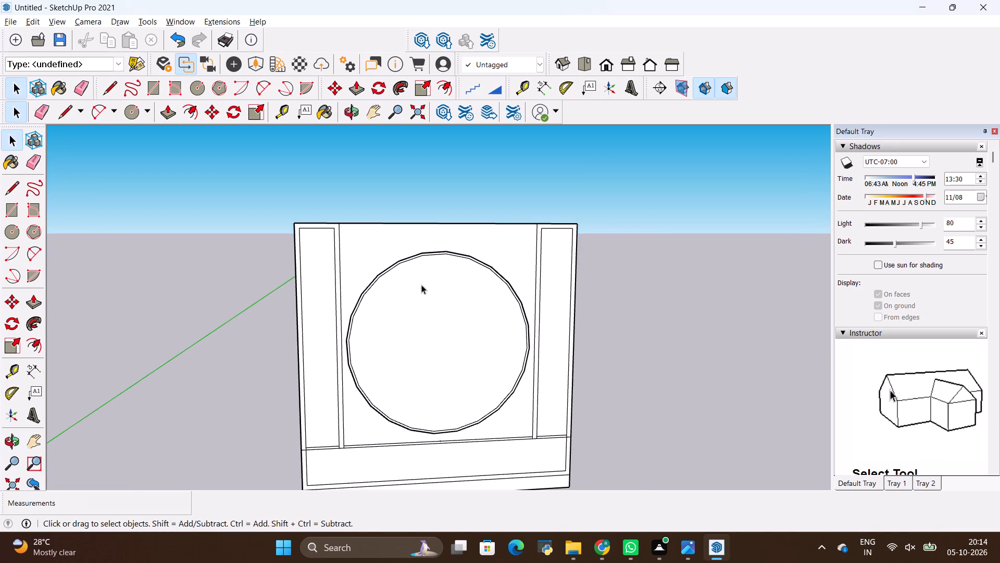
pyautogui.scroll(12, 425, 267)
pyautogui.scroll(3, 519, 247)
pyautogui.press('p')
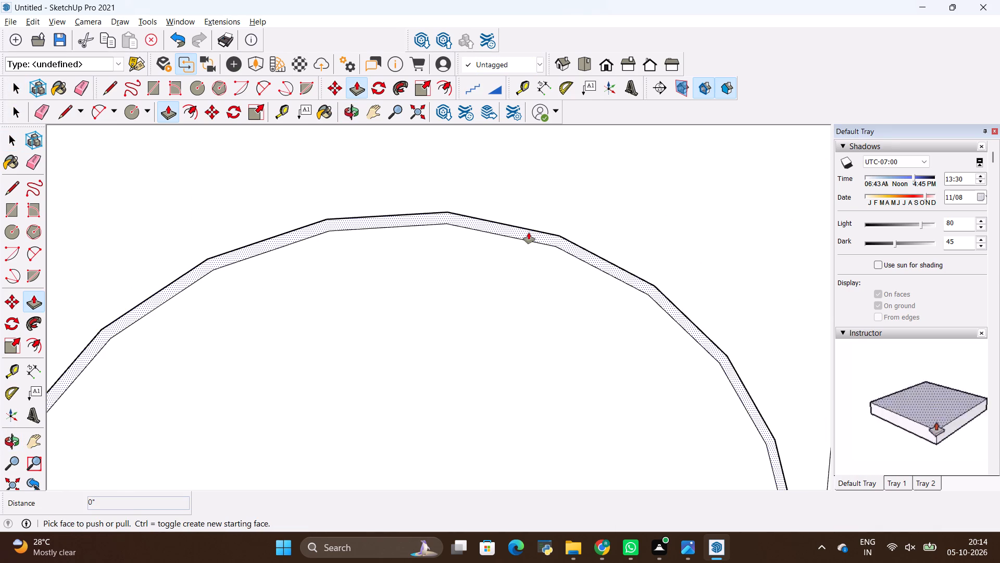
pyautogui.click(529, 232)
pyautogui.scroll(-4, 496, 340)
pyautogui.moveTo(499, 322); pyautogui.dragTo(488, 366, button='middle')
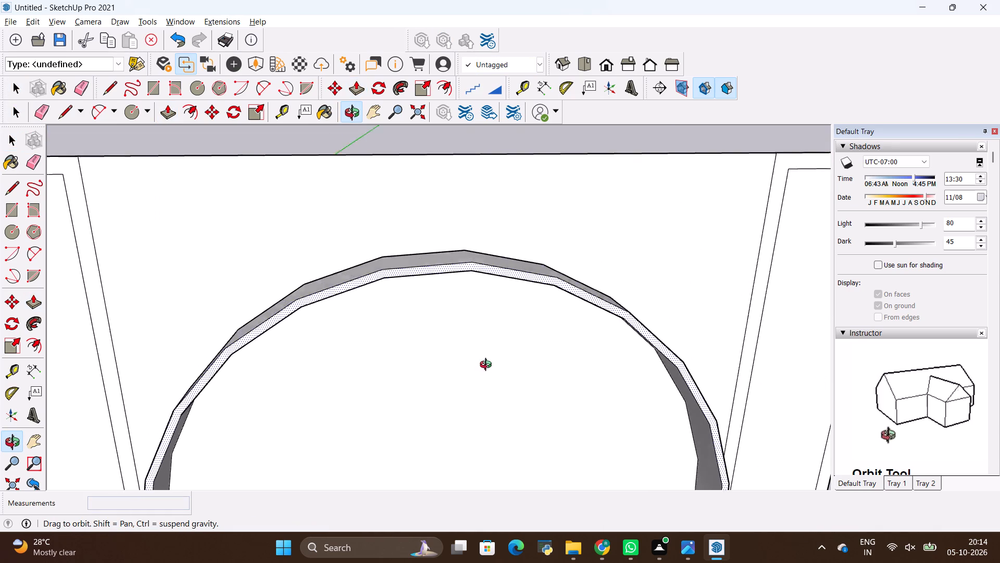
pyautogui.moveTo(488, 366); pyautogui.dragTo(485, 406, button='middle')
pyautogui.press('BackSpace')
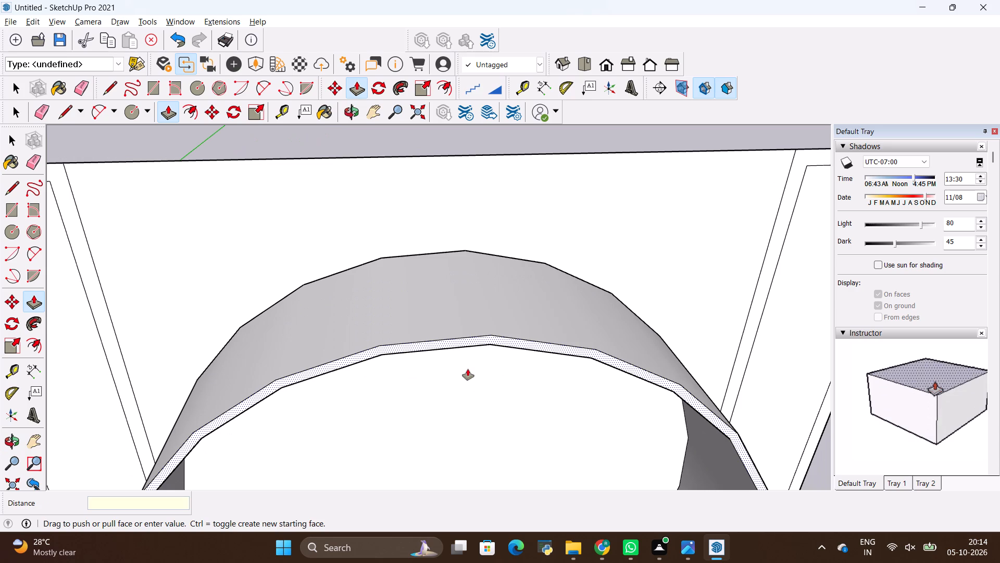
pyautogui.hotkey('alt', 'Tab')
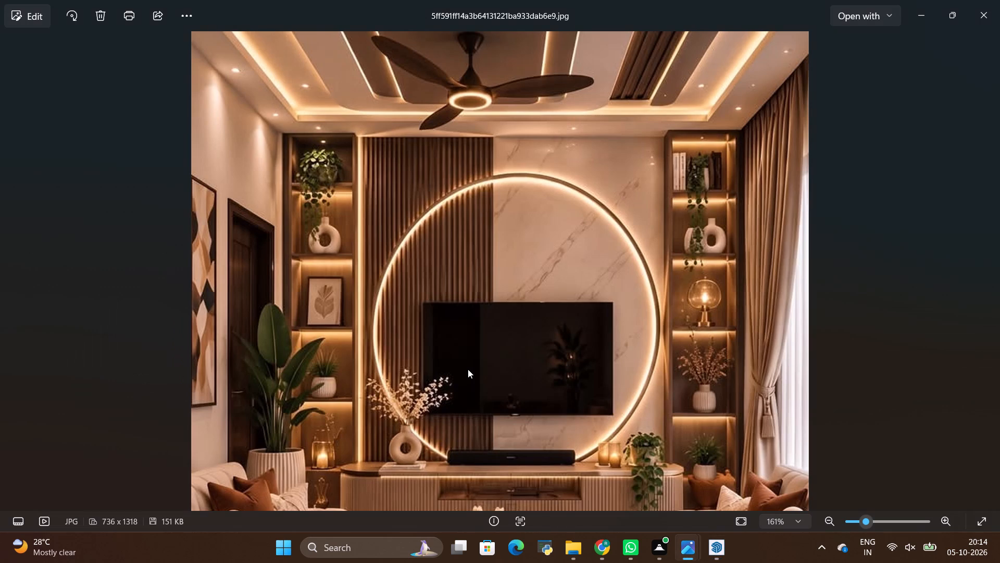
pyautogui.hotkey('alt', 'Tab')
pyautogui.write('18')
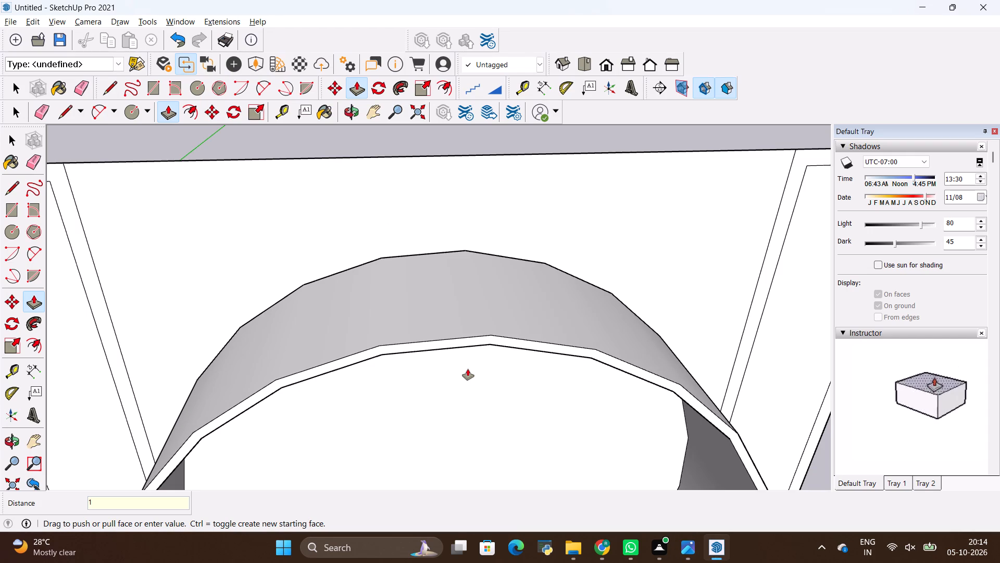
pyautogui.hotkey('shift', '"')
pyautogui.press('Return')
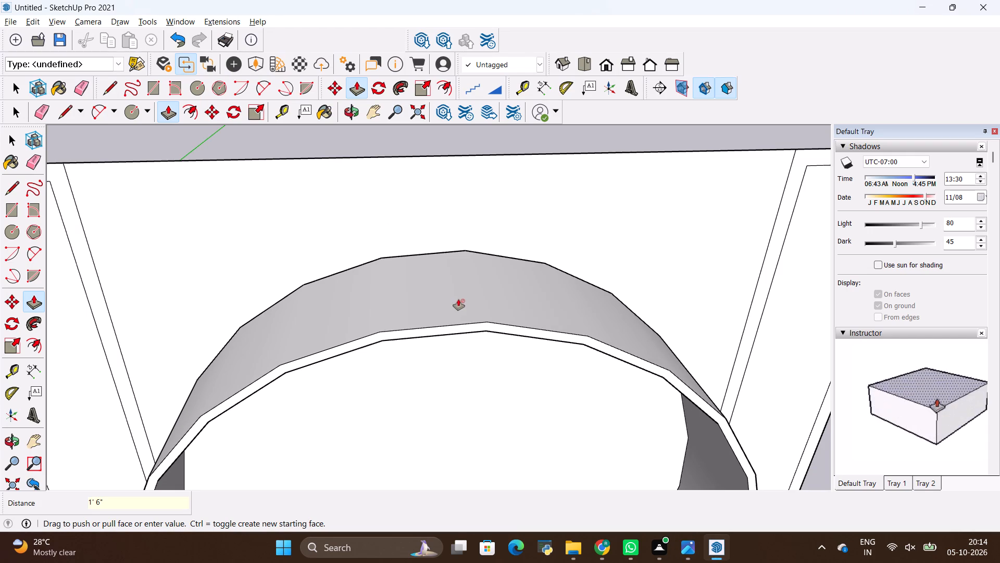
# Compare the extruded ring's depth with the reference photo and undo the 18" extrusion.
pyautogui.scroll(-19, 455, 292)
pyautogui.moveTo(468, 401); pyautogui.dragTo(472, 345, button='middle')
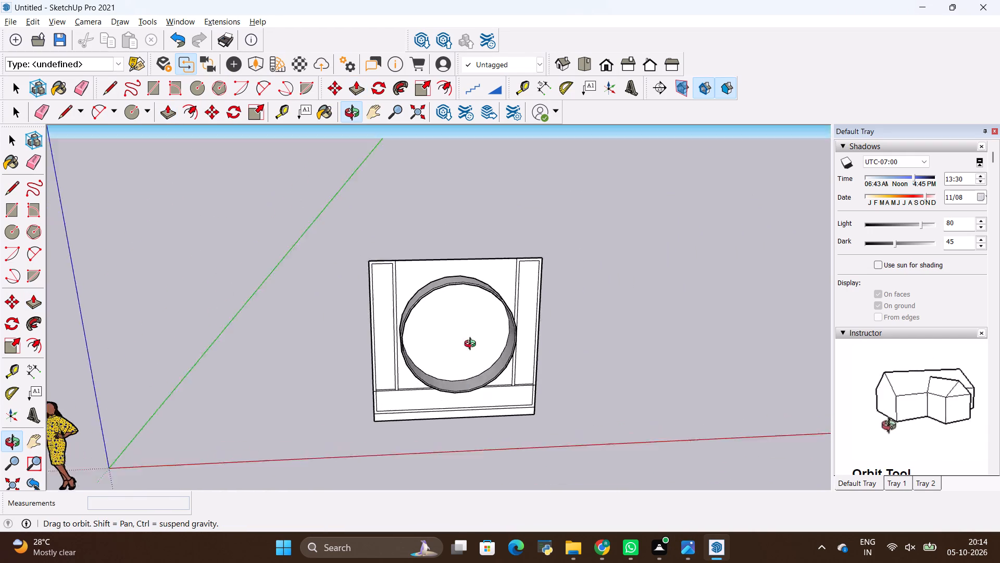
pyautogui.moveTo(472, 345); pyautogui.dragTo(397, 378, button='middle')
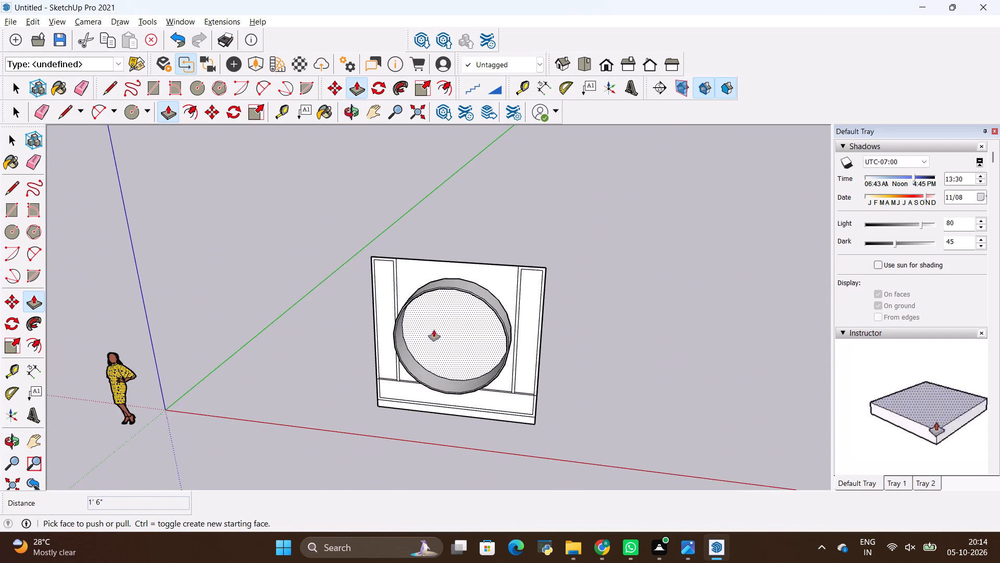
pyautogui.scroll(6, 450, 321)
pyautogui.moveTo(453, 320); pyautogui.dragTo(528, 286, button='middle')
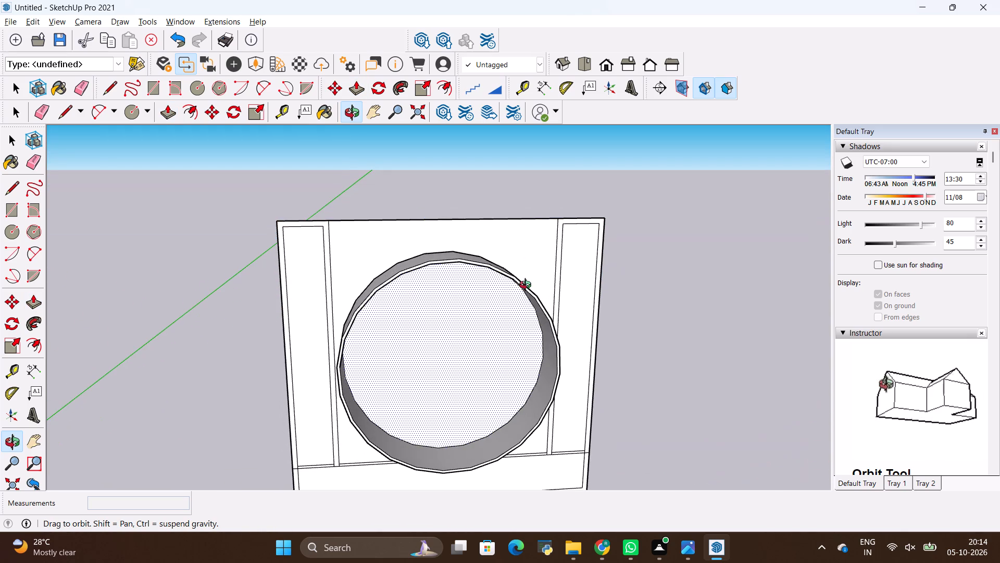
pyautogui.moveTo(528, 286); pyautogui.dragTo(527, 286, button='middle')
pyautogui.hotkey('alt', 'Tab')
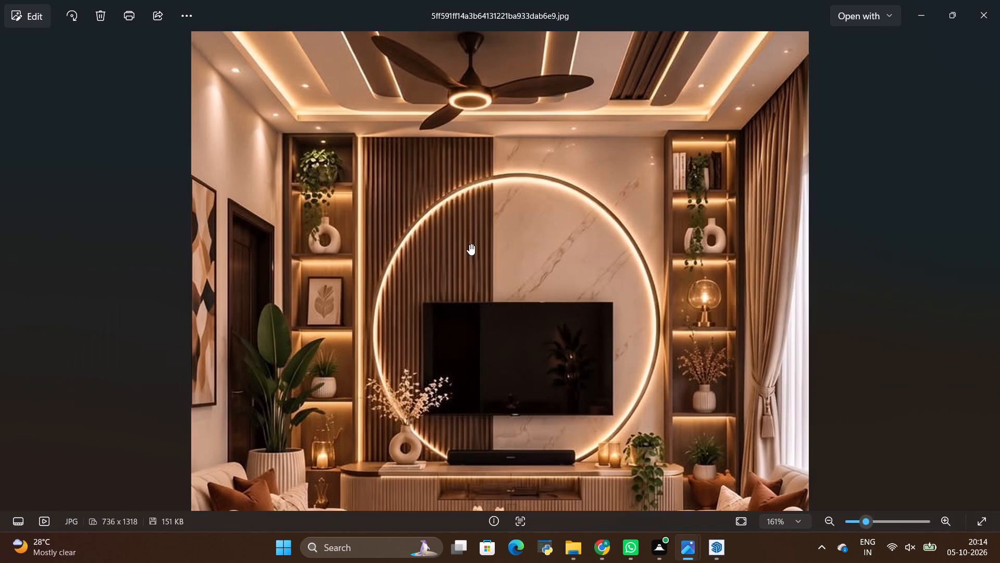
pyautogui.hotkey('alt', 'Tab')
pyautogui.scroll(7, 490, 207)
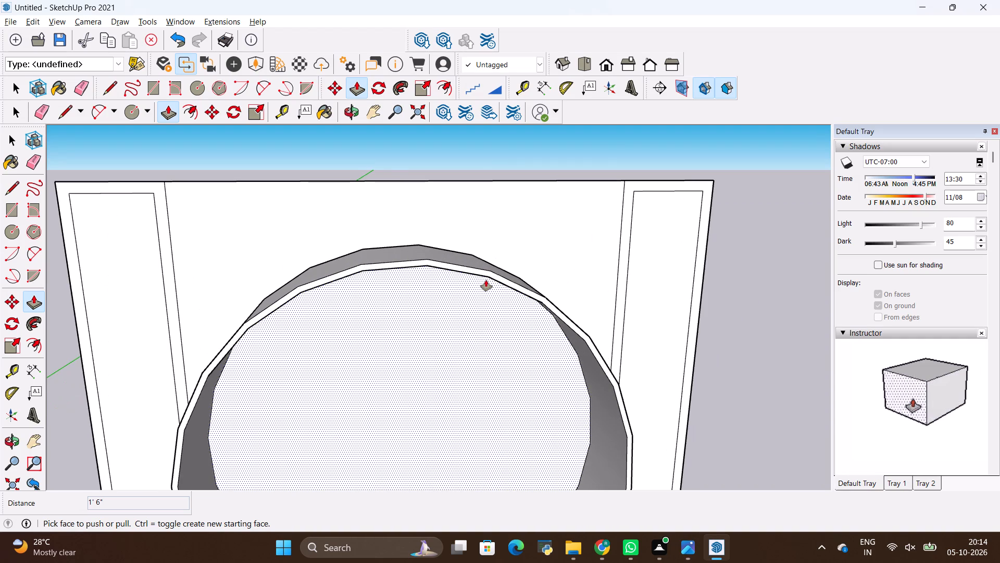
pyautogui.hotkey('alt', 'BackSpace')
# Extrude the thin ring face outward by 1' and check the ring against the reference photo.
pyautogui.scroll(7, 445, 250)
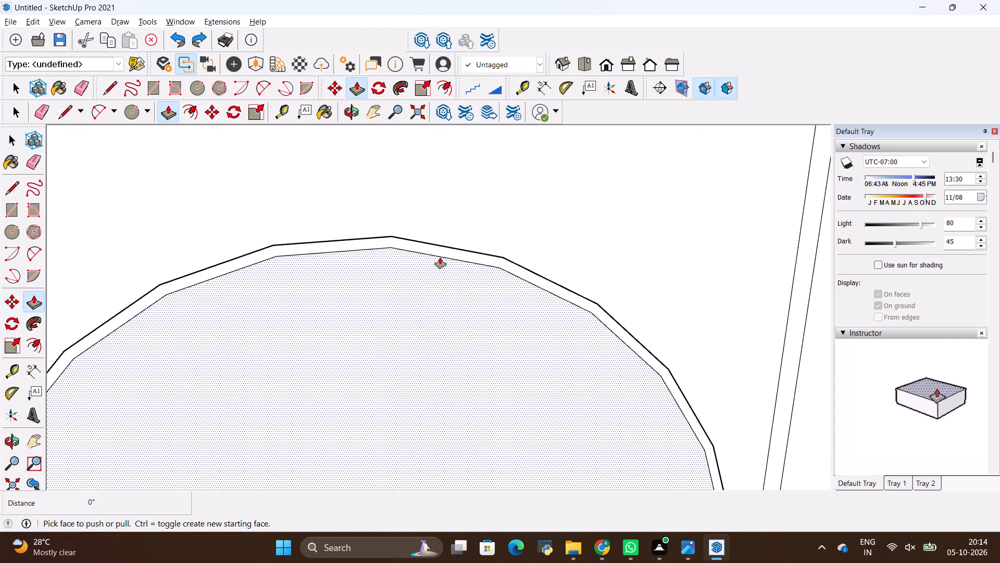
pyautogui.click(443, 256)
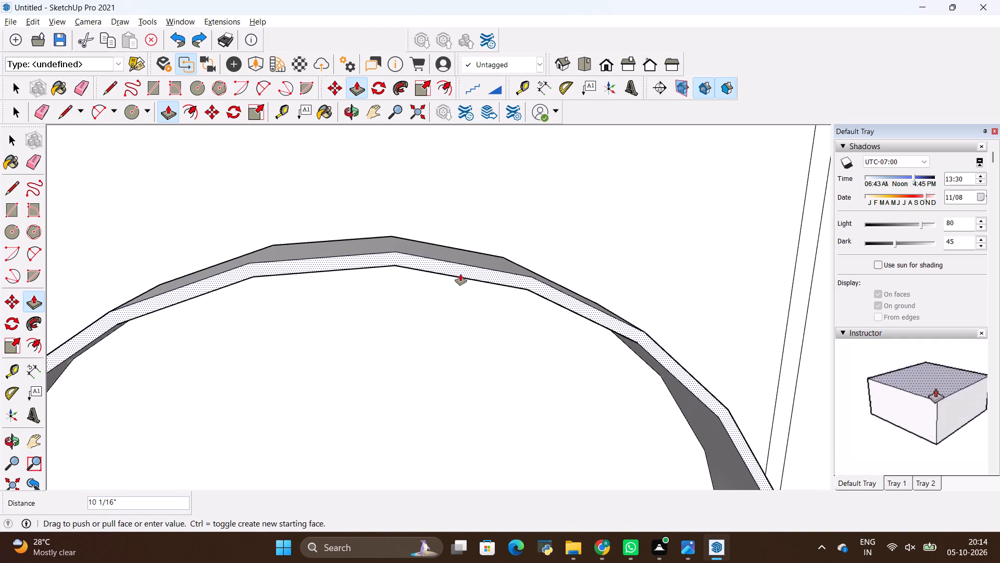
pyautogui.press('BackSpace')
pyautogui.write("1'")
pyautogui.press('Return')
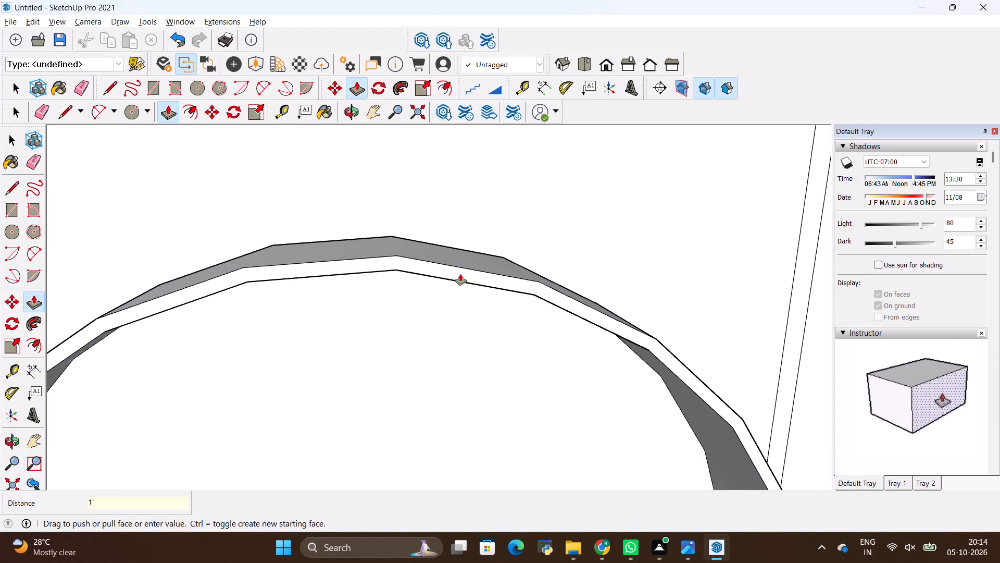
pyautogui.scroll(-6, 481, 258)
pyautogui.moveTo(490, 251); pyautogui.dragTo(566, 334, button='middle')
pyautogui.scroll(-6, 496, 251)
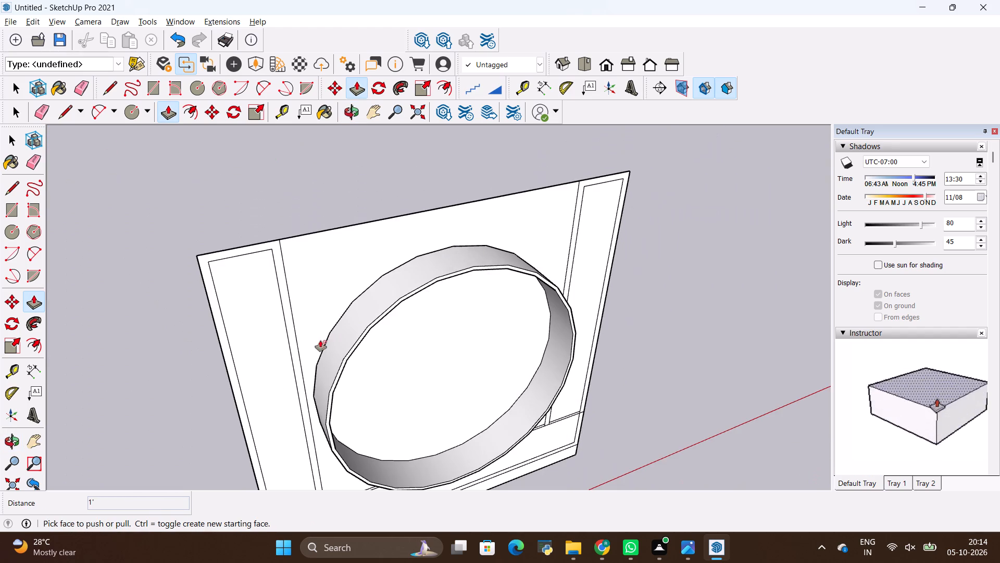
pyautogui.scroll(6, 297, 348)
pyautogui.moveTo(376, 375); pyautogui.dragTo(332, 332, button='middle')
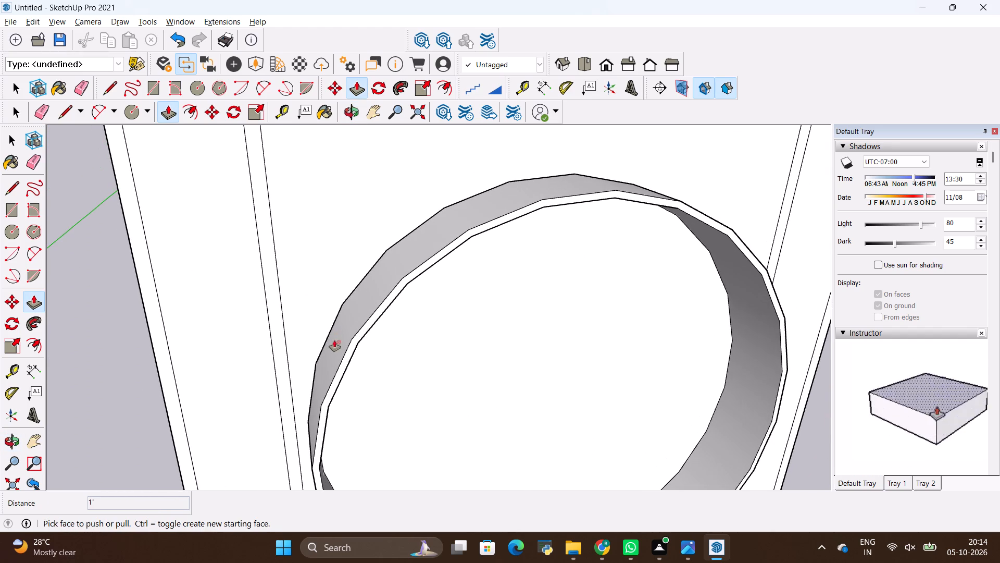
pyautogui.hotkey('alt', 'Tab')
pyautogui.hotkey('alt', 'Tab')
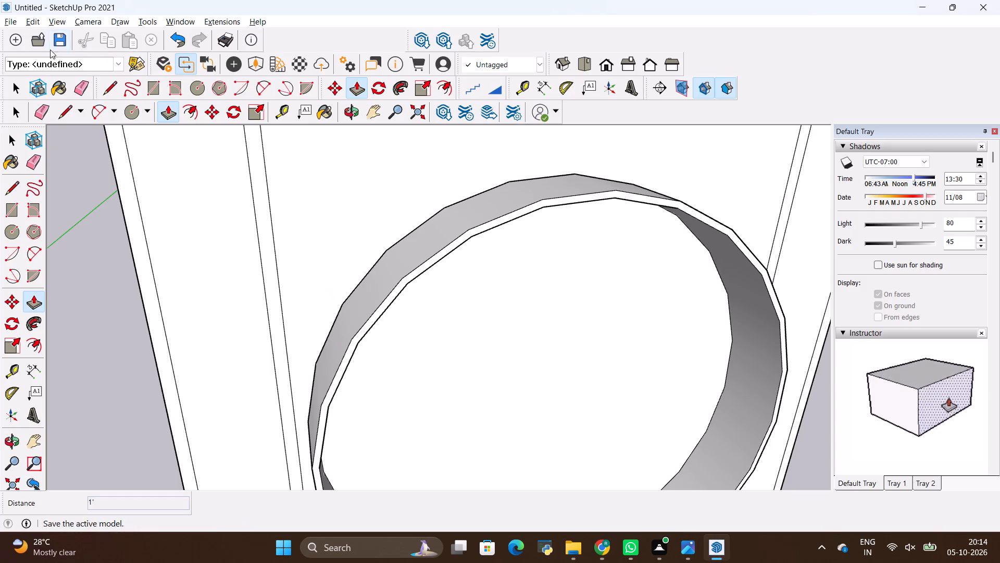
# Unhide all hidden objects to bring back the vertical slats beside the circle.
pyautogui.click(29, 20)
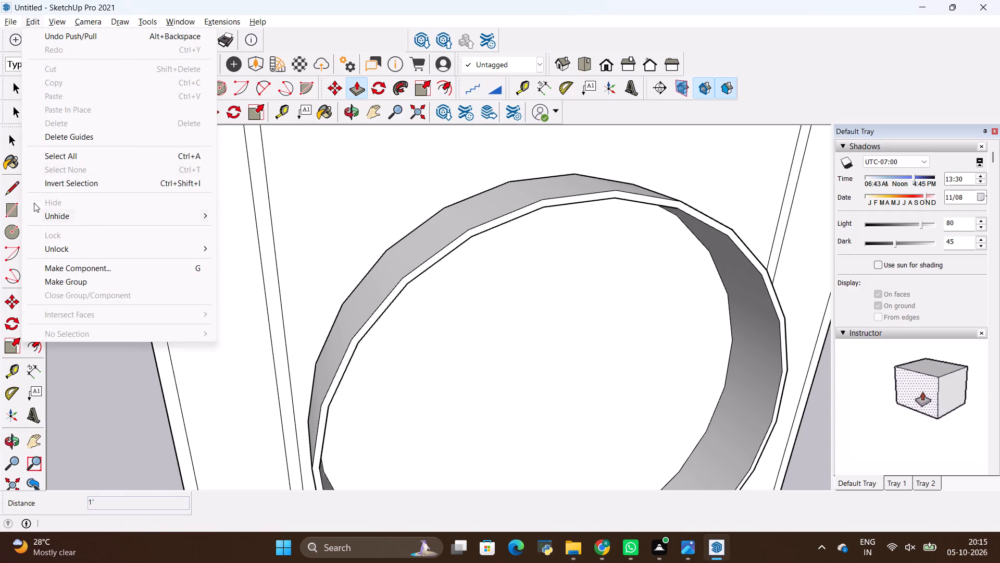
pyautogui.click(56, 209)
pyautogui.click(242, 238)
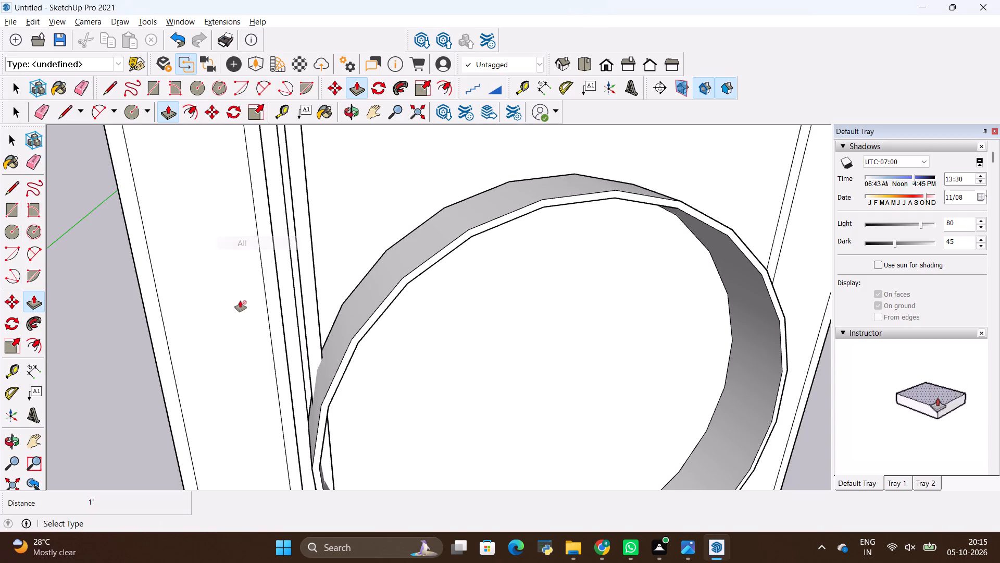
# Copy the two vertical slats 3" along the panel's top edge toward the circle.
pyautogui.scroll(-5, 247, 309)
pyautogui.scroll(7, 272, 184)
pyautogui.press('space')
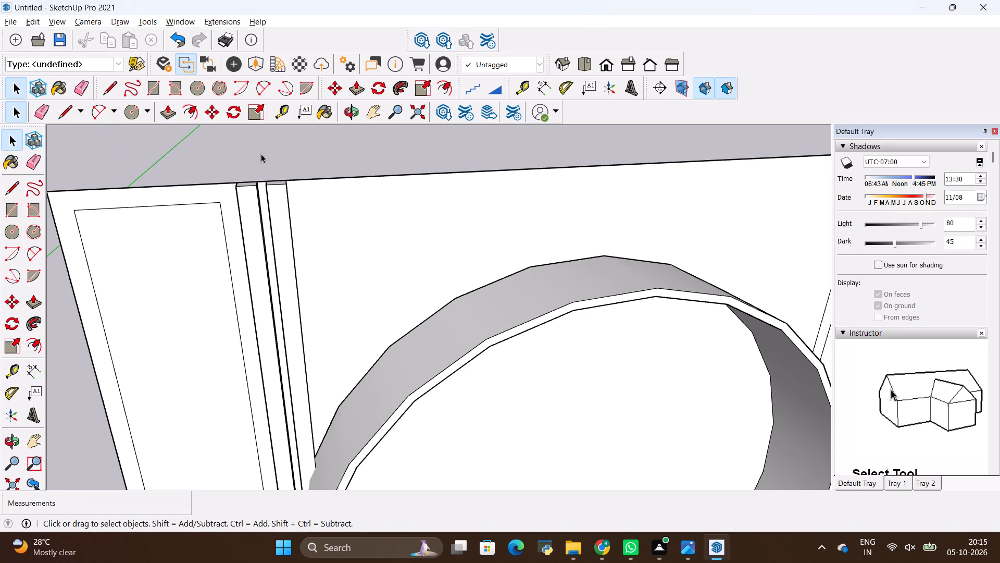
pyautogui.click(261, 154)
pyautogui.click(251, 194)
pyautogui.click(271, 194)
pyautogui.moveTo(299, 164); pyautogui.dragTo(295, 265, button='middle')
pyautogui.click(239, 262)
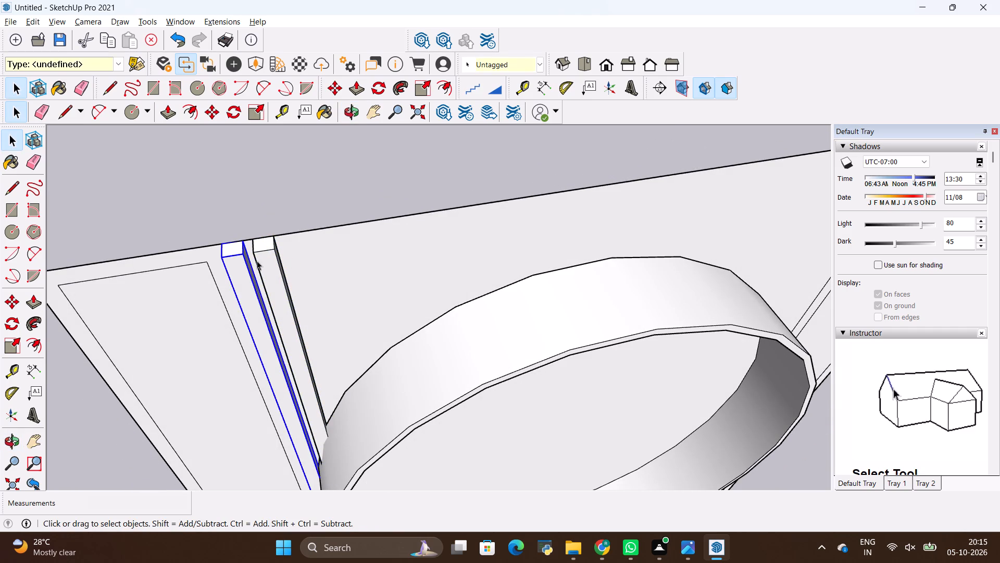
pyautogui.keyDown('ctrl'); pyautogui.click(266, 259); pyautogui.keyUp('ctrl')
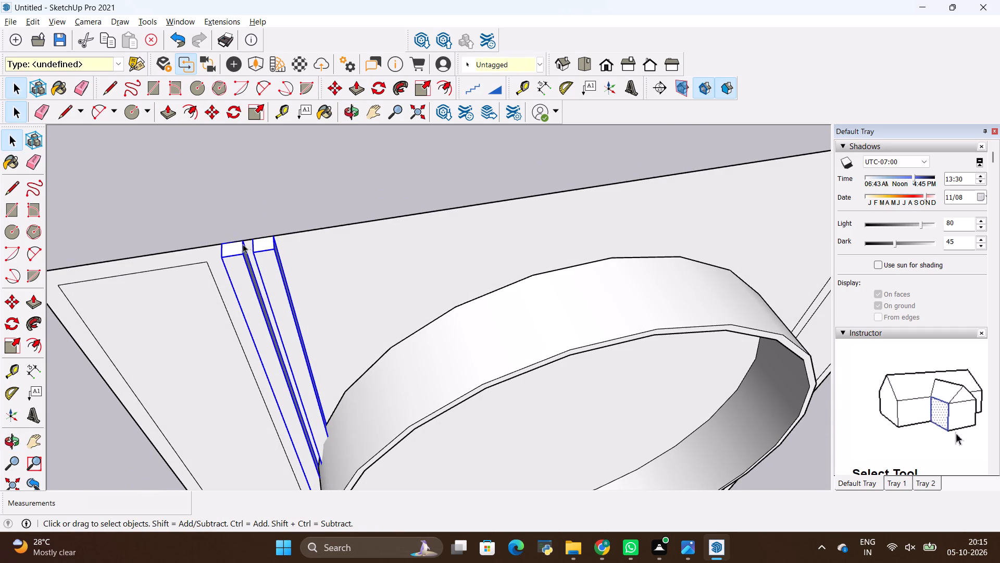
pyautogui.press('m')
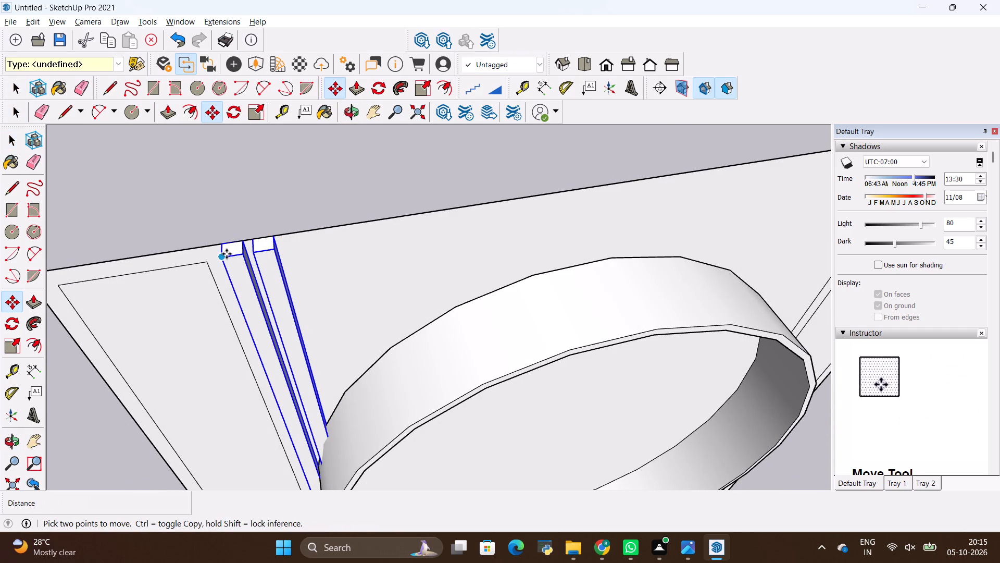
pyautogui.scroll(6, 227, 254)
pyautogui.click(221, 236)
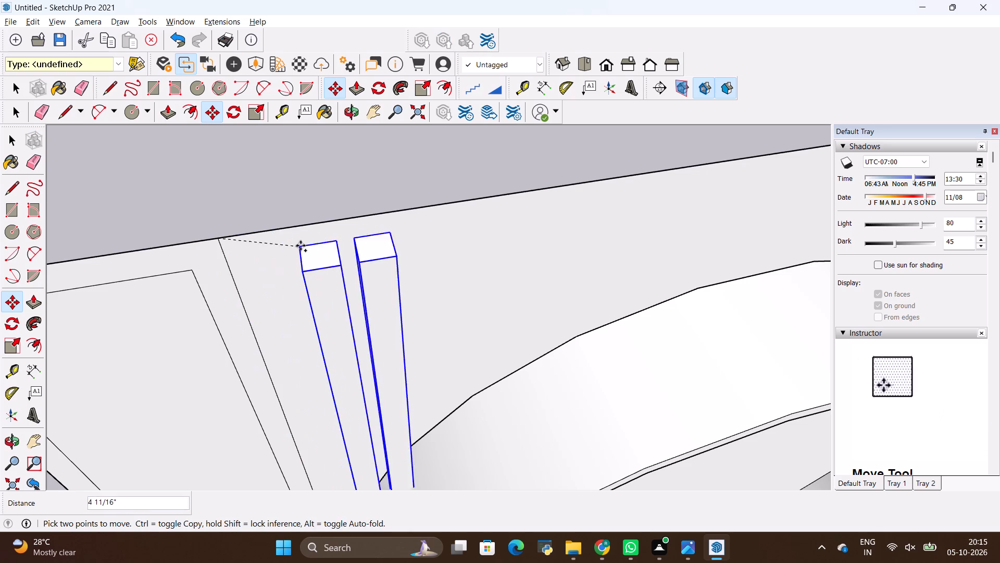
pyautogui.click(277, 227)
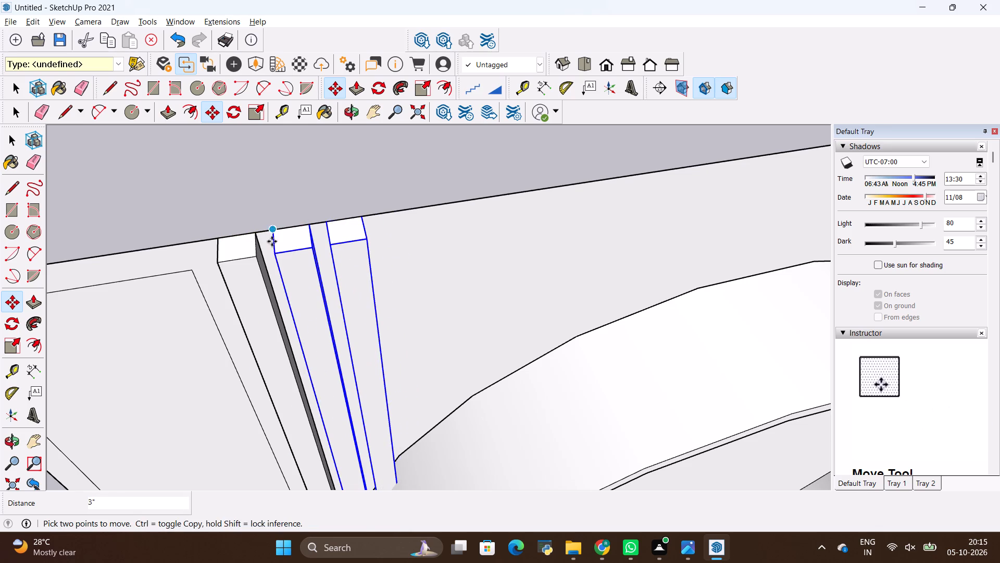
pyautogui.keyDown('ctrl'); pyautogui.click(238, 274); pyautogui.keyUp('ctrl')
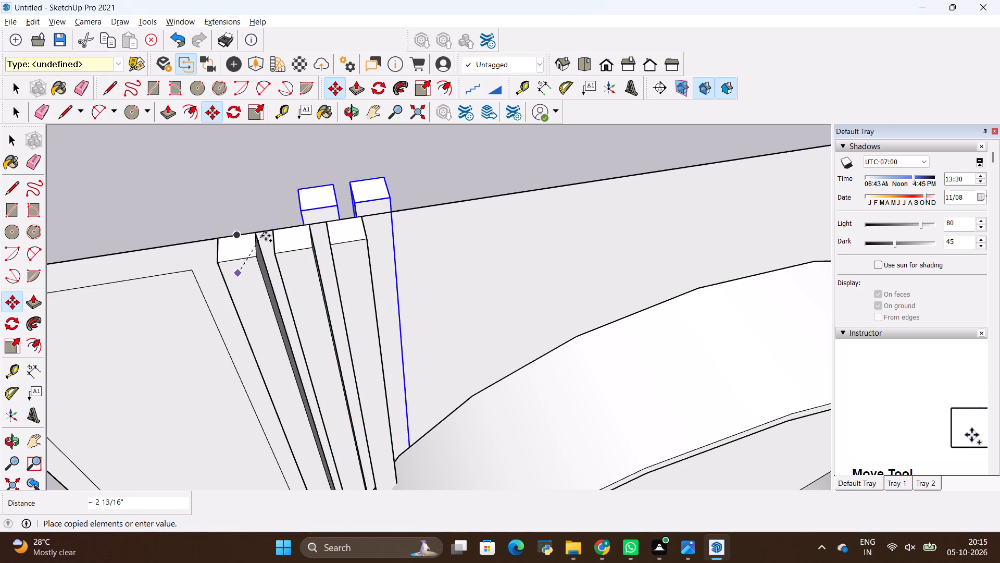
pyautogui.press('Escape')
# Select the three adjacent slats and make three successive copies along the panel's top edge, each offset 6" from the last.
pyautogui.press('space')
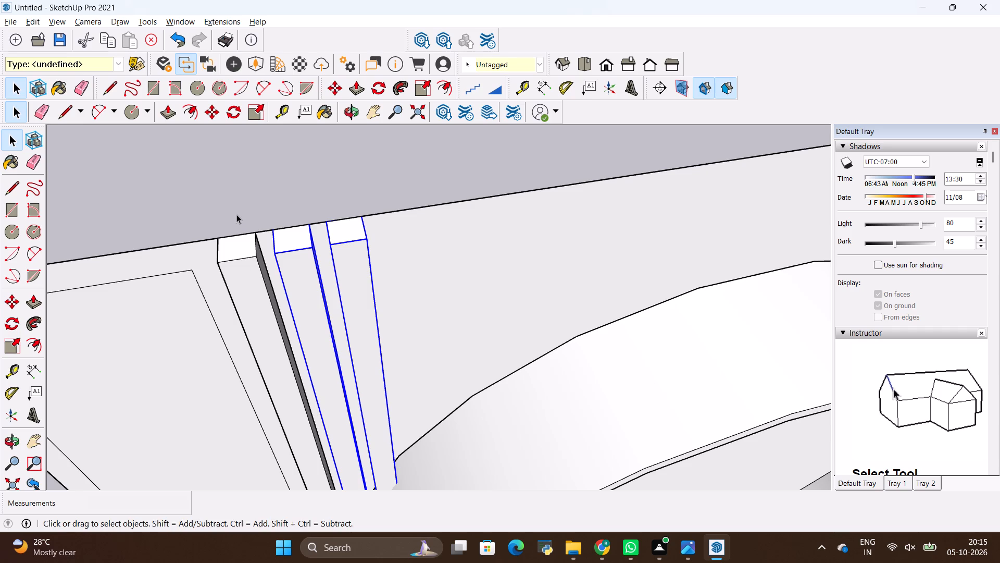
pyautogui.click(236, 213)
pyautogui.keyDown('ctrl'); pyautogui.click(239, 272); pyautogui.keyUp('ctrl')
pyautogui.keyDown('ctrl'); pyautogui.click(287, 264); pyautogui.keyUp('ctrl')
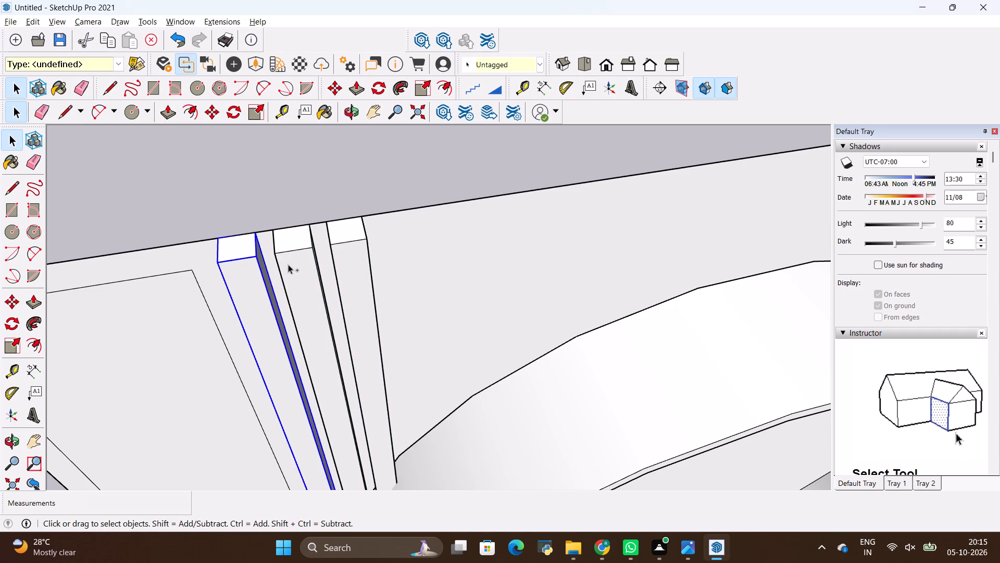
pyautogui.keyDown('ctrl'); pyautogui.click(339, 259); pyautogui.keyUp('ctrl')
pyautogui.scroll(3, 224, 229)
pyautogui.press('m')
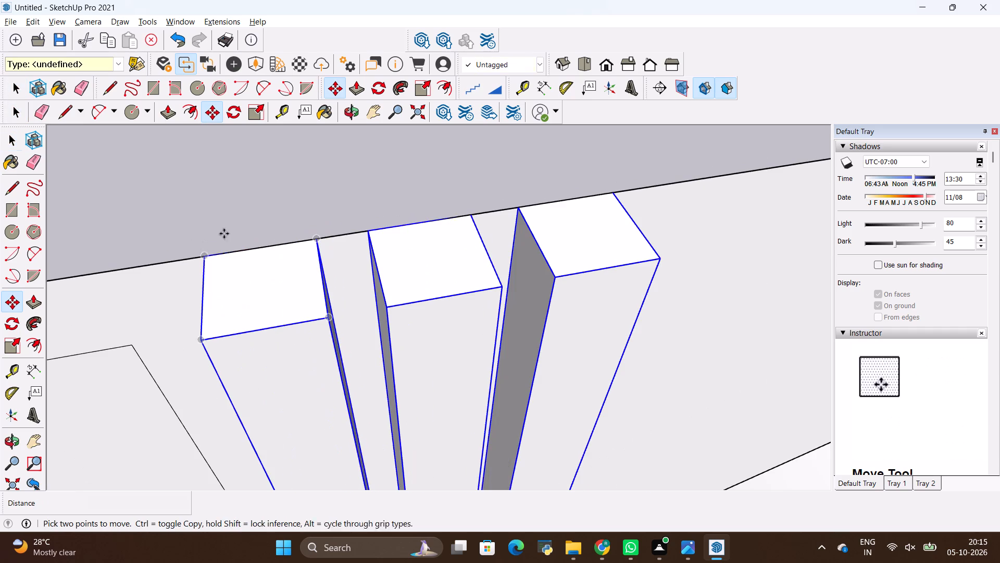
pyautogui.keyDown('ctrl'); pyautogui.click(205, 258); pyautogui.keyUp('ctrl')
pyautogui.scroll(-9, 249, 293)
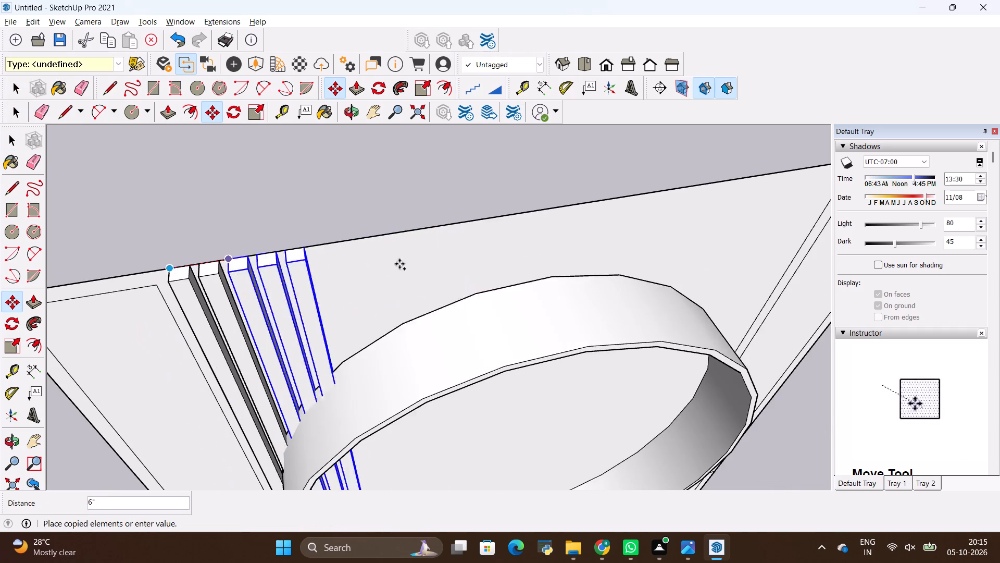
pyautogui.scroll(3, 262, 235)
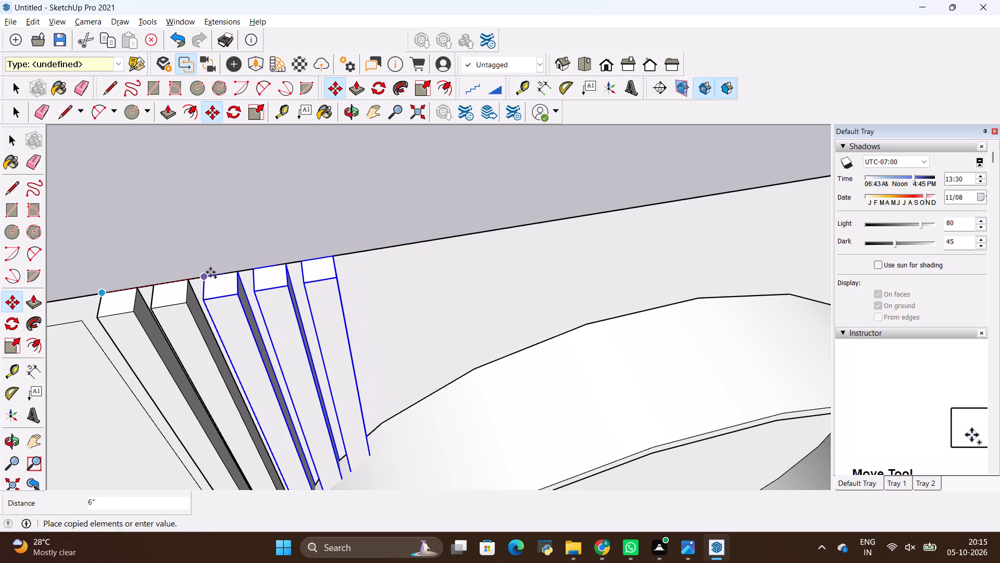
pyautogui.click(210, 273)
pyautogui.keyDown('ctrl'); pyautogui.click(209, 278); pyautogui.keyUp('ctrl')
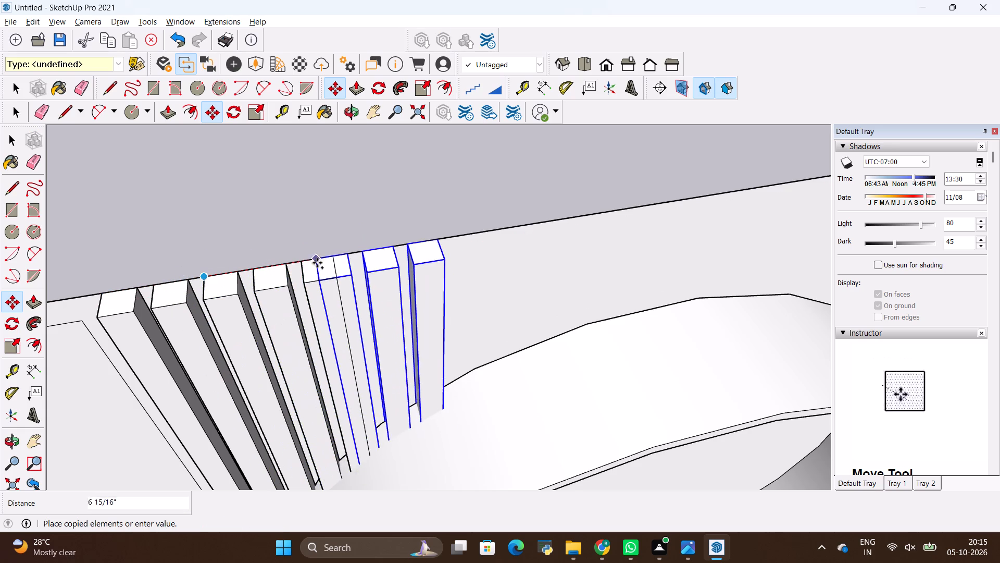
pyautogui.click(303, 257)
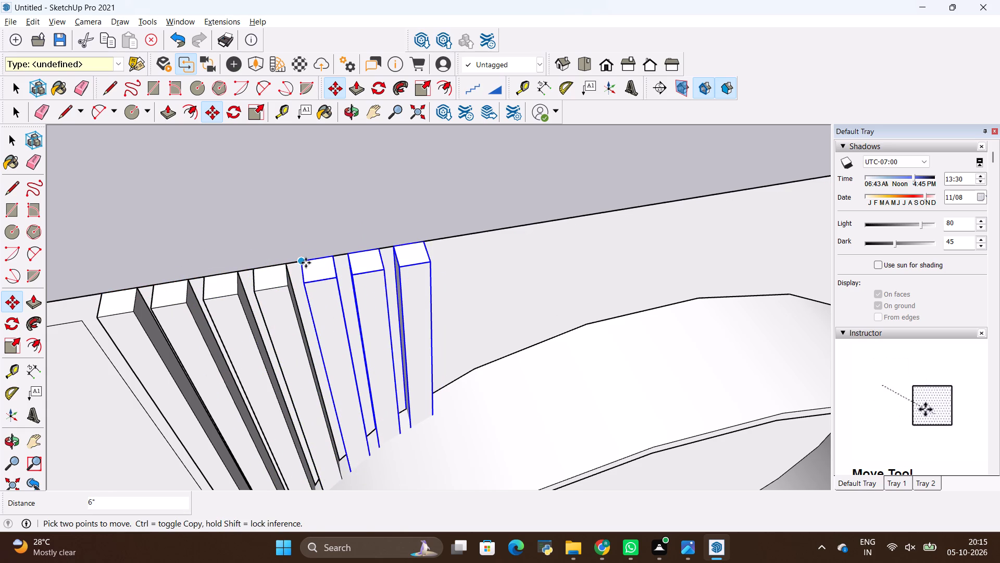
pyautogui.keyDown('ctrl'); pyautogui.click(305, 260); pyautogui.keyUp('ctrl')
pyautogui.click(397, 246)
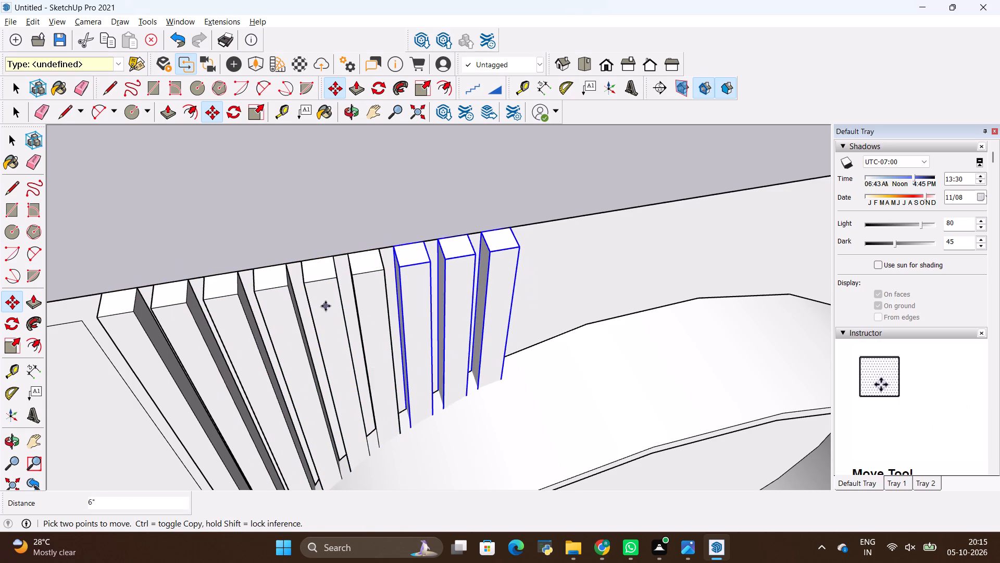
# Make two more successive copies of the three selected slats along the panel's top edge, each offset 6" from the last.
pyautogui.scroll(-10, 322, 296)
pyautogui.scroll(11, 327, 265)
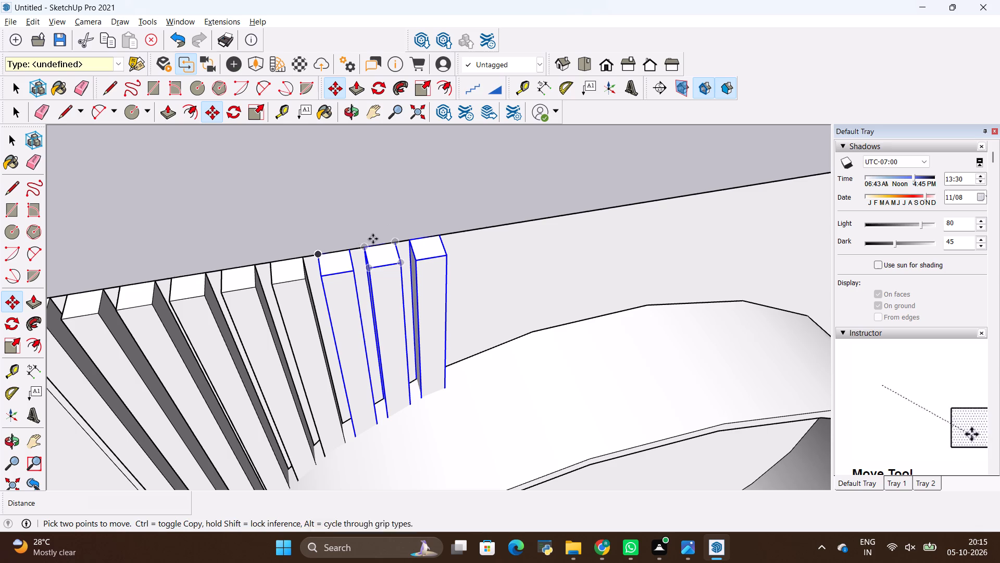
pyautogui.keyDown('ctrl'); pyautogui.click(323, 251); pyautogui.keyUp('ctrl')
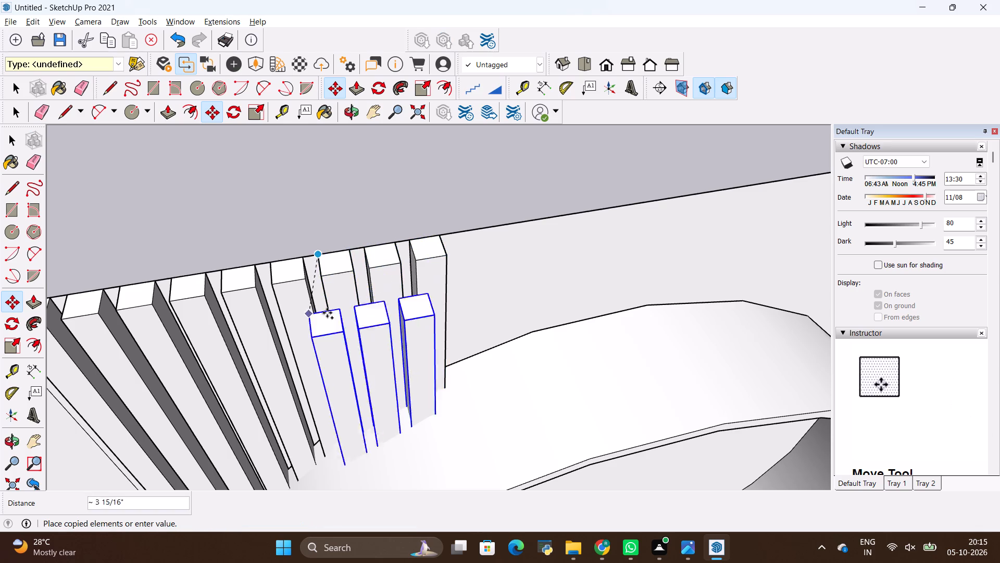
pyautogui.click(411, 242)
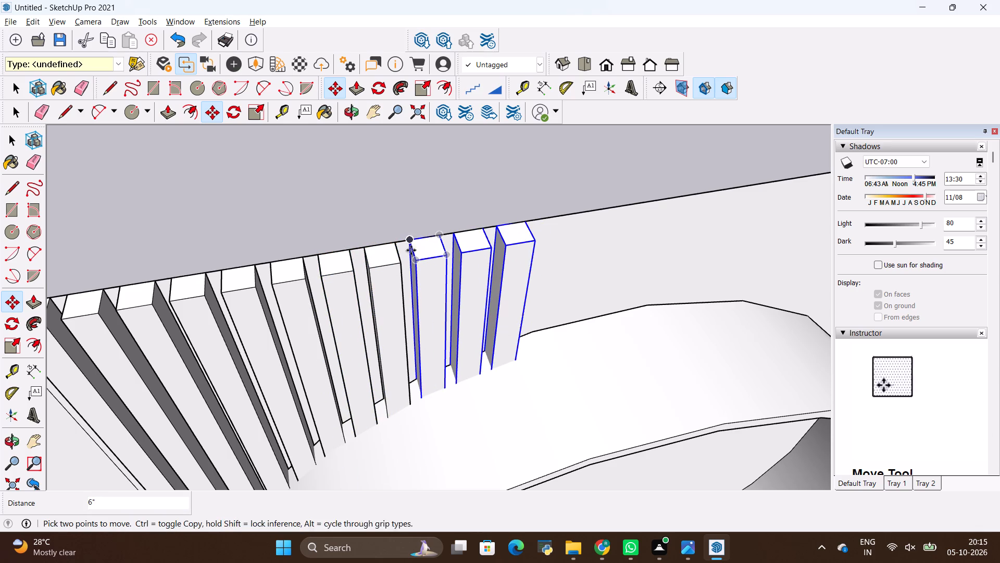
pyautogui.keyDown('ctrl'); pyautogui.click(415, 242); pyautogui.keyUp('ctrl')
pyautogui.click(503, 223)
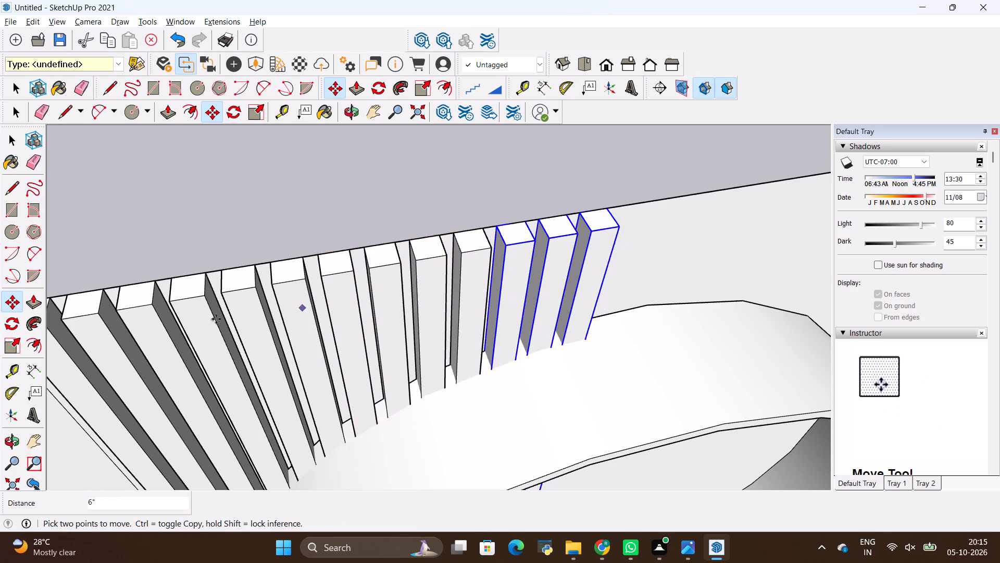
# Copy the three selected slats another 3" along the panel's top edge and clear the selection.
pyautogui.scroll(-10, 203, 318)
pyautogui.scroll(-5, 322, 264)
pyautogui.moveTo(350, 328); pyautogui.dragTo(345, 189, button='middle')
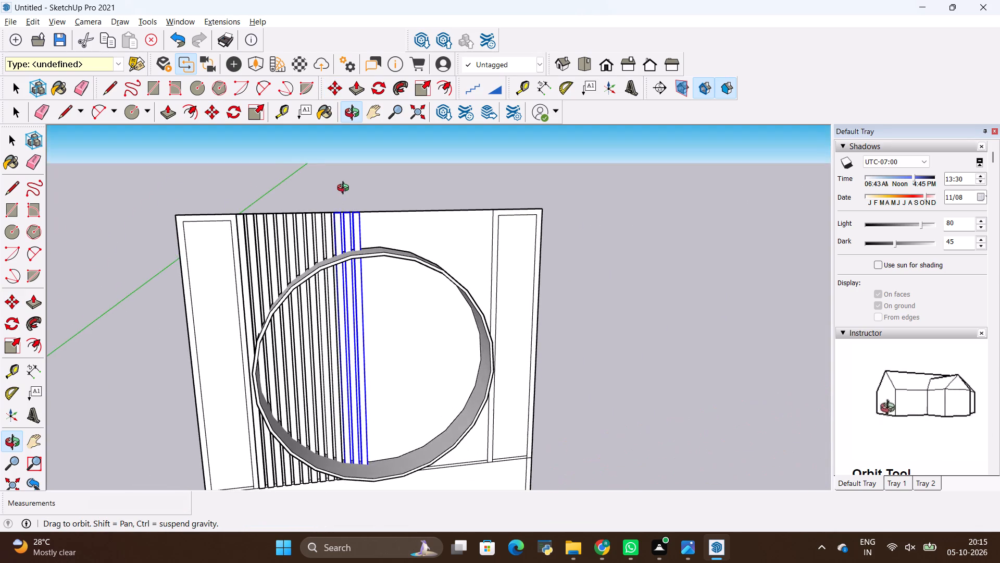
pyautogui.moveTo(345, 189); pyautogui.dragTo(343, 377, button='middle')
pyautogui.scroll(12, 335, 281)
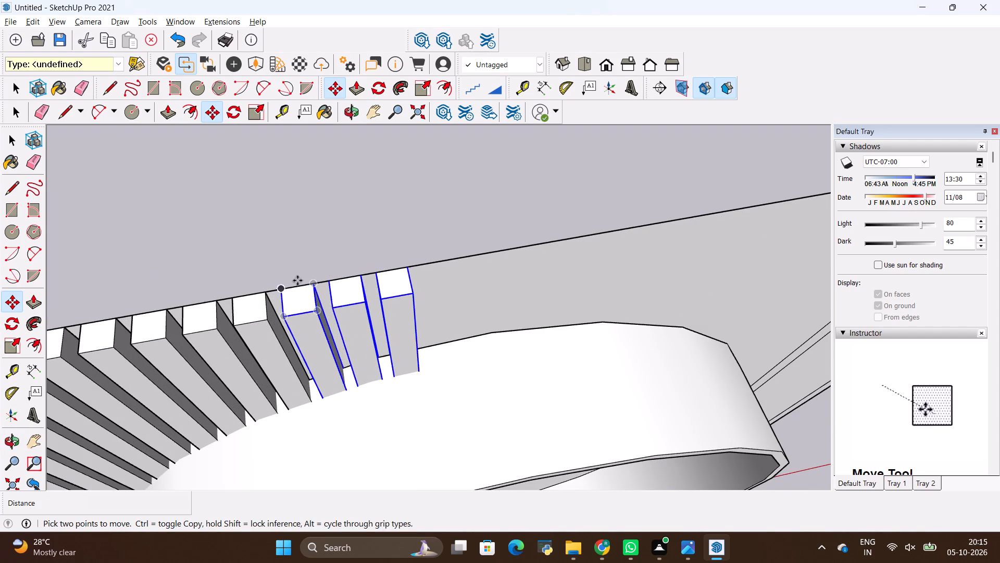
pyautogui.click(284, 287)
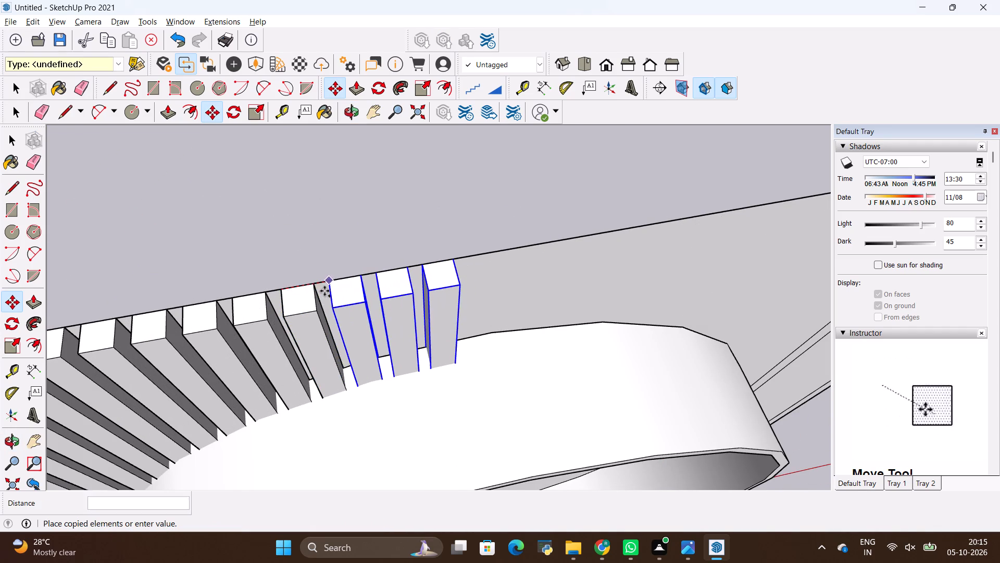
pyautogui.click(333, 275)
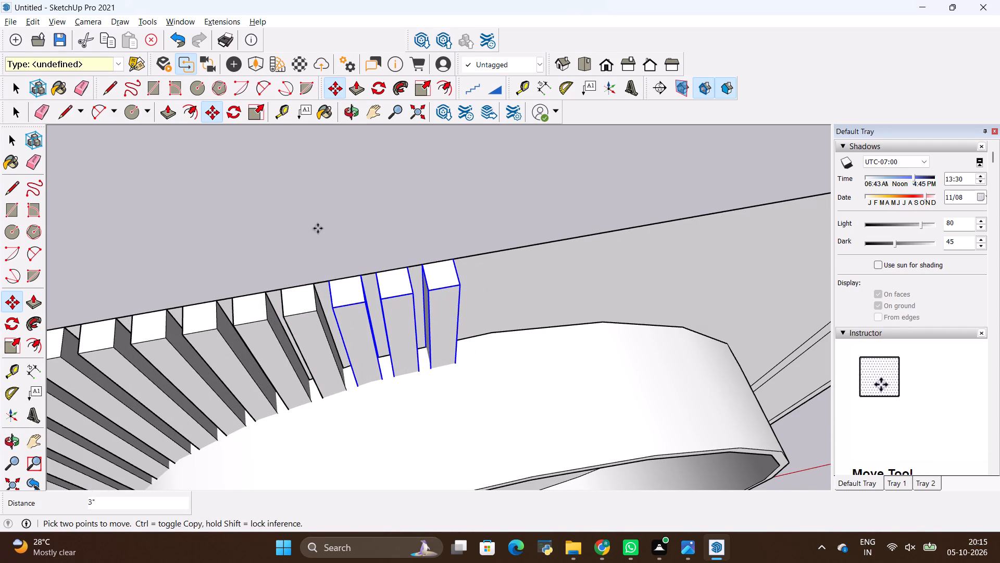
pyautogui.press('space')
pyautogui.click(318, 227)
# Compare the slatted panel with the reference photo, examining the slat coverage, the TV console and the base beneath the ring.
pyautogui.scroll(-12, 318, 252)
pyautogui.moveTo(365, 383); pyautogui.dragTo(368, 231, button='middle')
pyautogui.hotkey('alt', 'Tab')
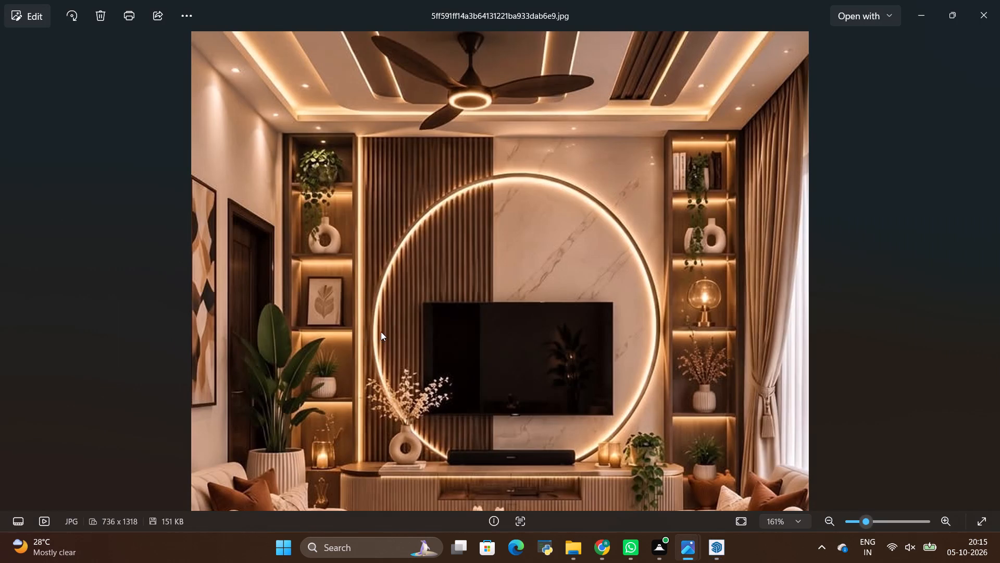
pyautogui.hotkey('alt', 'Tab')
pyautogui.hotkey('alt', 'Tab')
pyautogui.scroll(-5, 384, 327)
pyautogui.hotkey('alt', 'Tab')
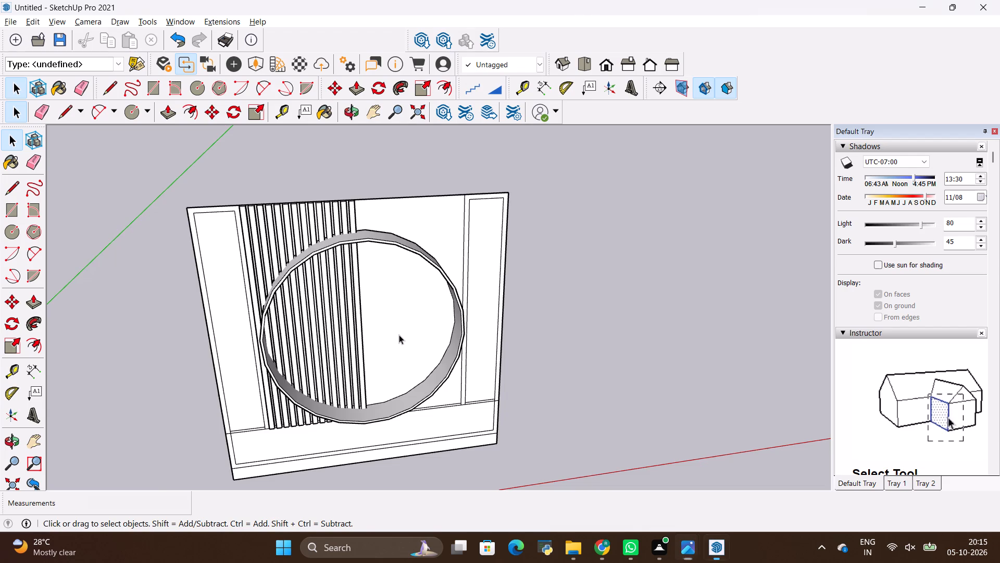
pyautogui.scroll(-4, 401, 333)
pyautogui.moveTo(416, 413); pyautogui.dragTo(410, 303, button='middle')
pyautogui.hotkey('alt', 'Tab')
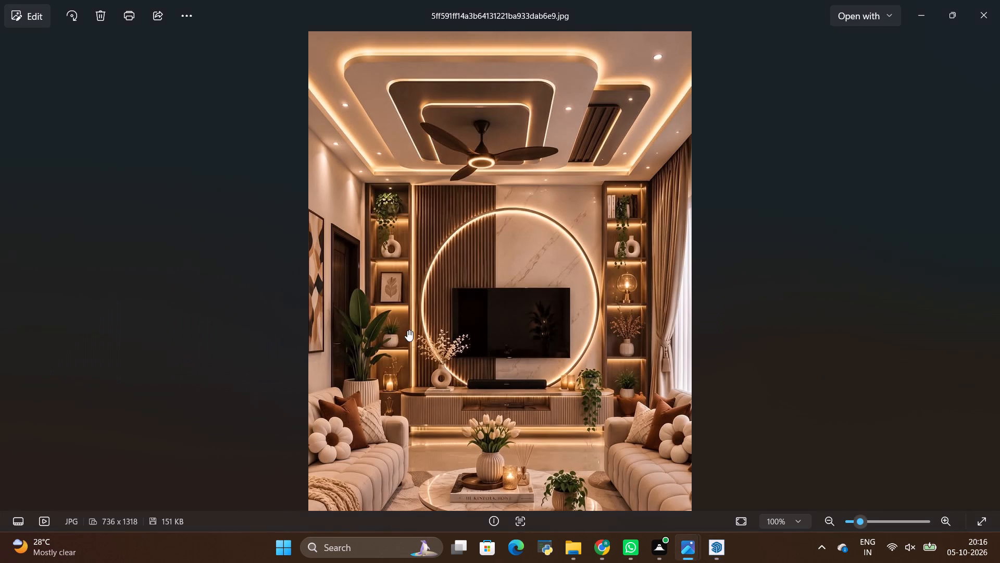
pyautogui.scroll(9, 467, 451)
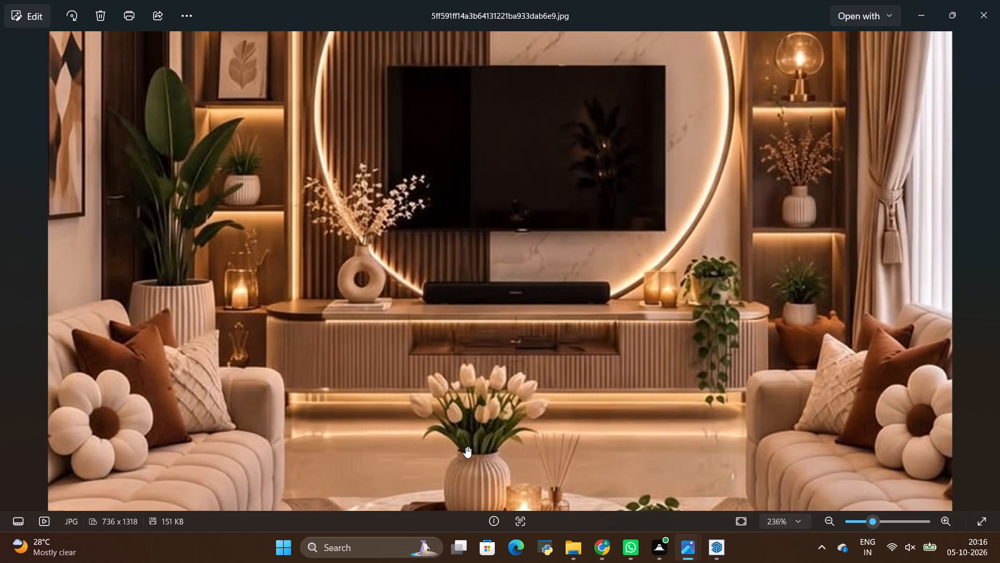
pyautogui.hotkey('alt', 'Tab')
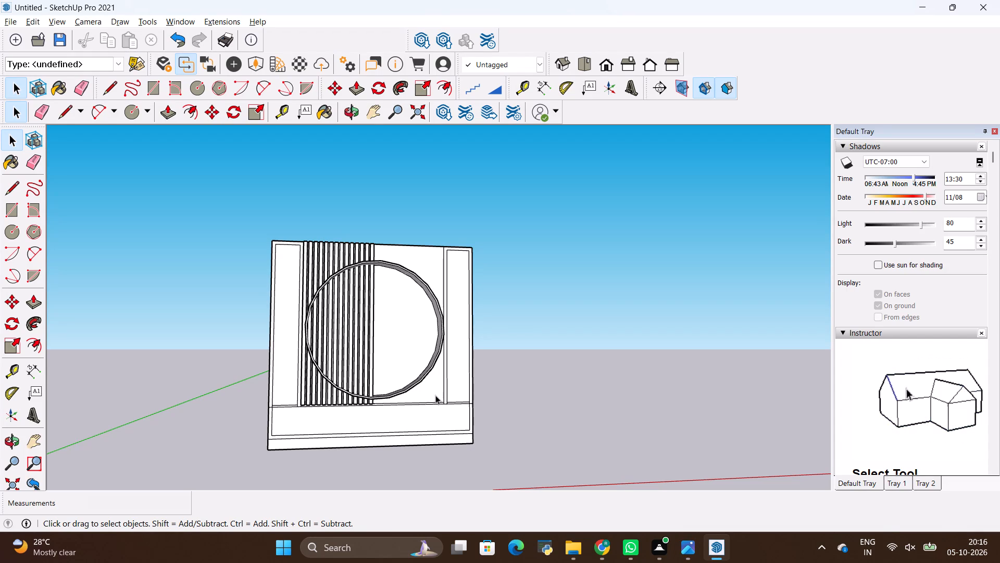
pyautogui.moveTo(372, 350); pyautogui.dragTo(367, 400, button='middle')
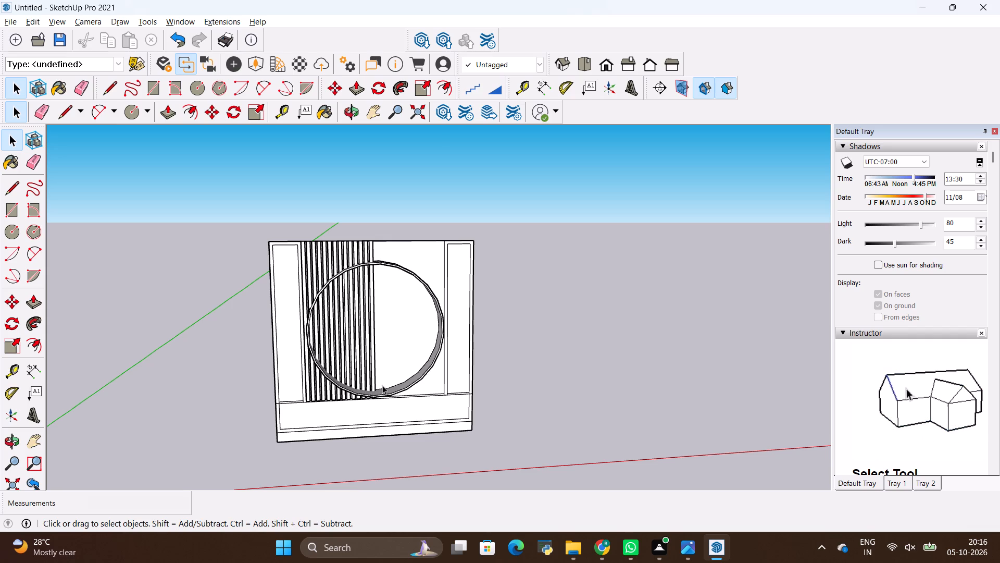
pyautogui.hotkey('alt', 'Tab')
pyautogui.hotkey('alt', 'Tab')
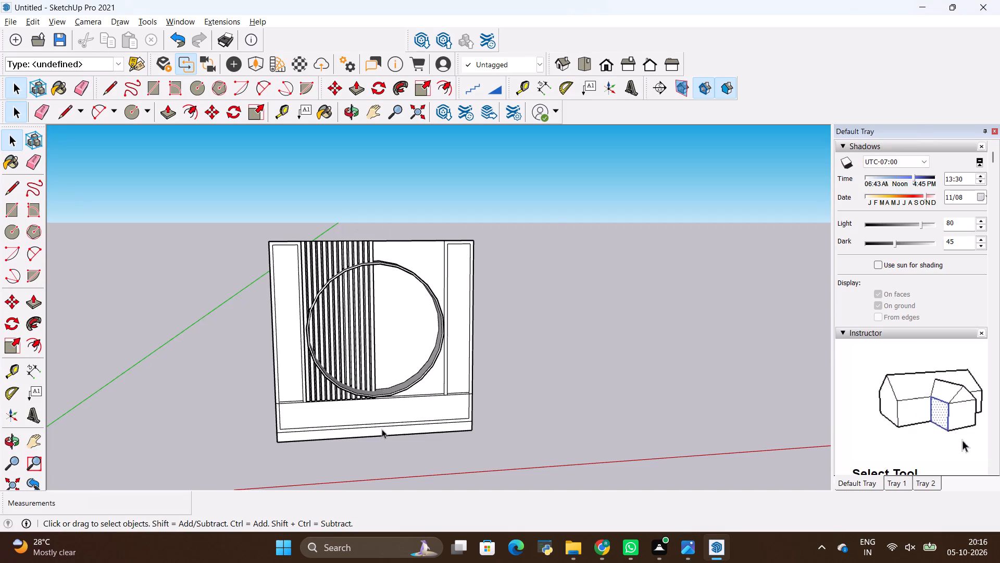
pyautogui.hotkey('alt', 'Tab')
pyautogui.hotkey('alt', 'Tab')
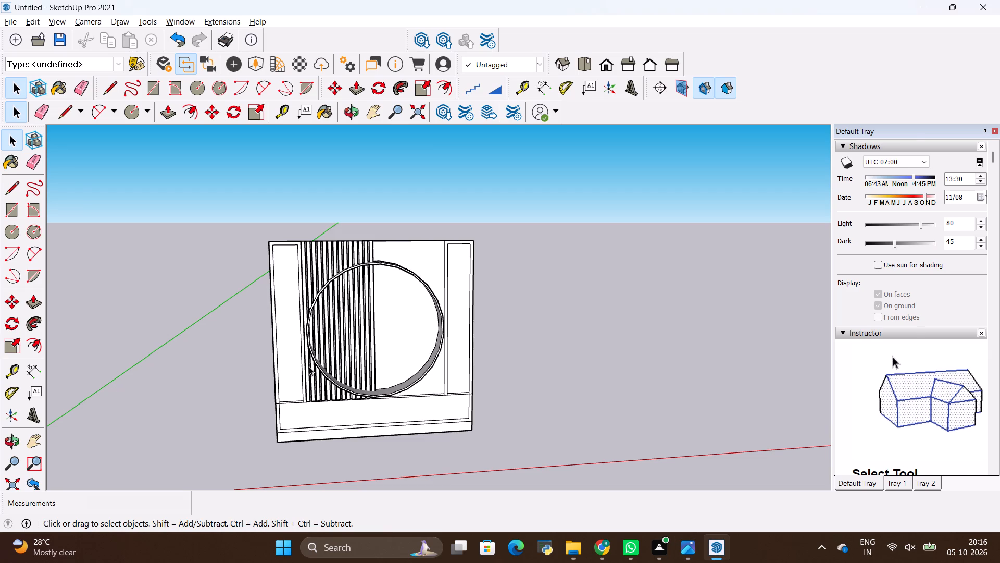
pyautogui.hotkey('alt', 'Tab')
pyautogui.scroll(3, 773, 338)
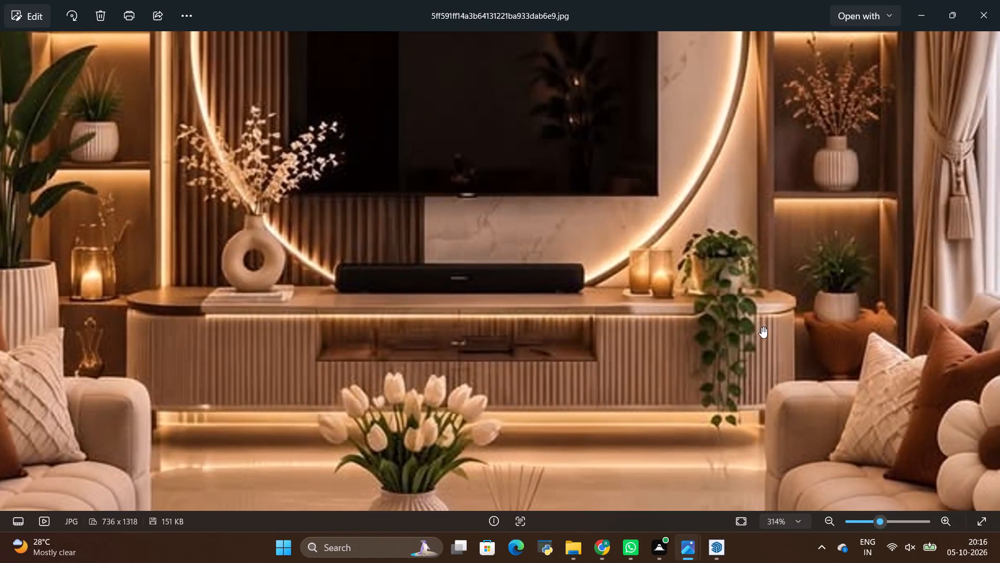
pyautogui.hotkey('alt', 'Tab')
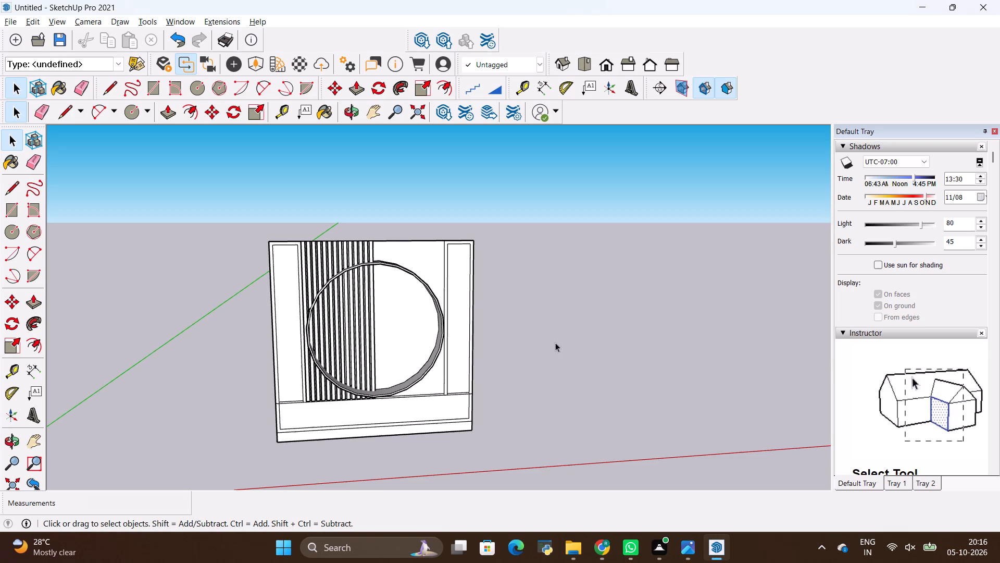
pyautogui.hotkey('alt', 'Tab')
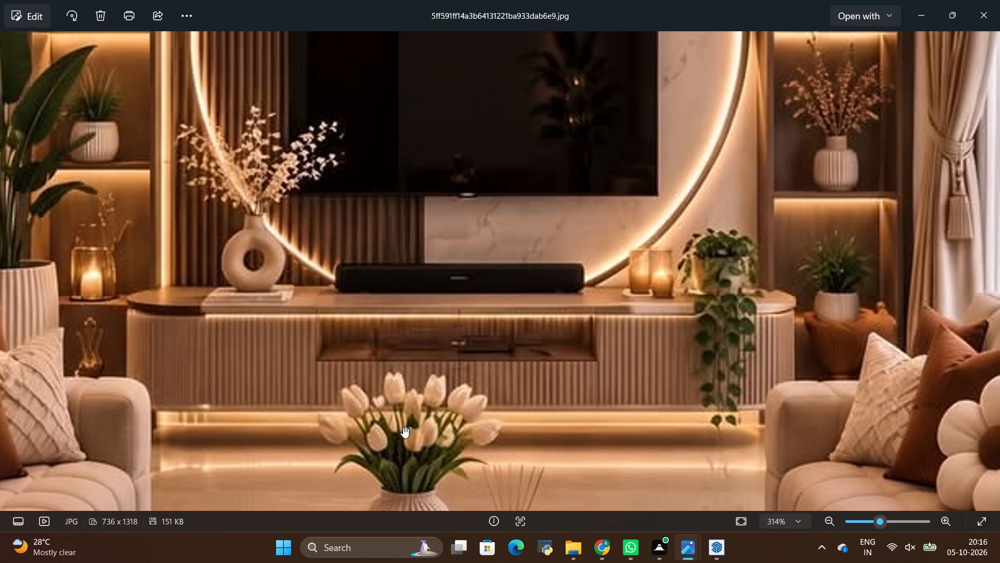
pyautogui.hotkey('alt', 'Tab')
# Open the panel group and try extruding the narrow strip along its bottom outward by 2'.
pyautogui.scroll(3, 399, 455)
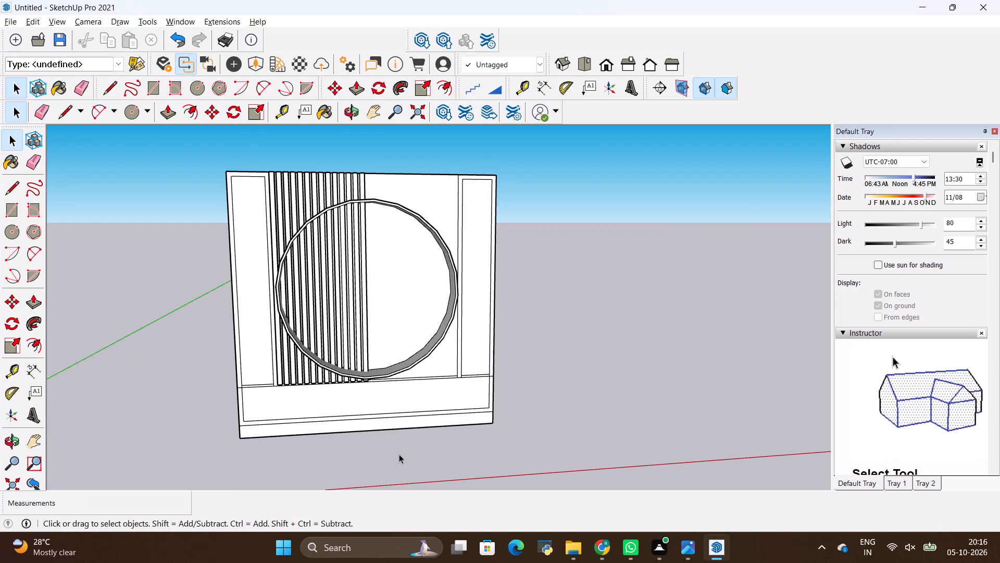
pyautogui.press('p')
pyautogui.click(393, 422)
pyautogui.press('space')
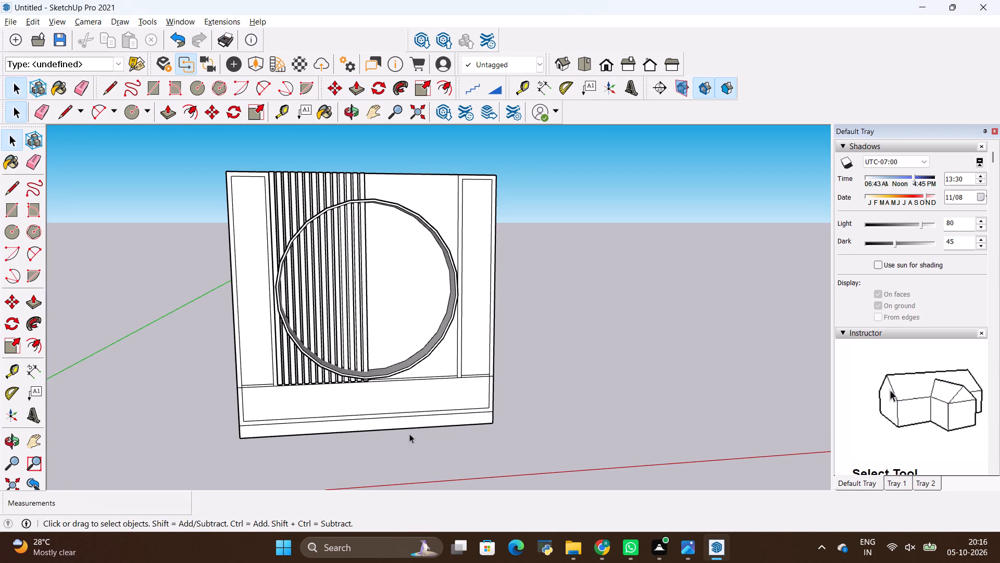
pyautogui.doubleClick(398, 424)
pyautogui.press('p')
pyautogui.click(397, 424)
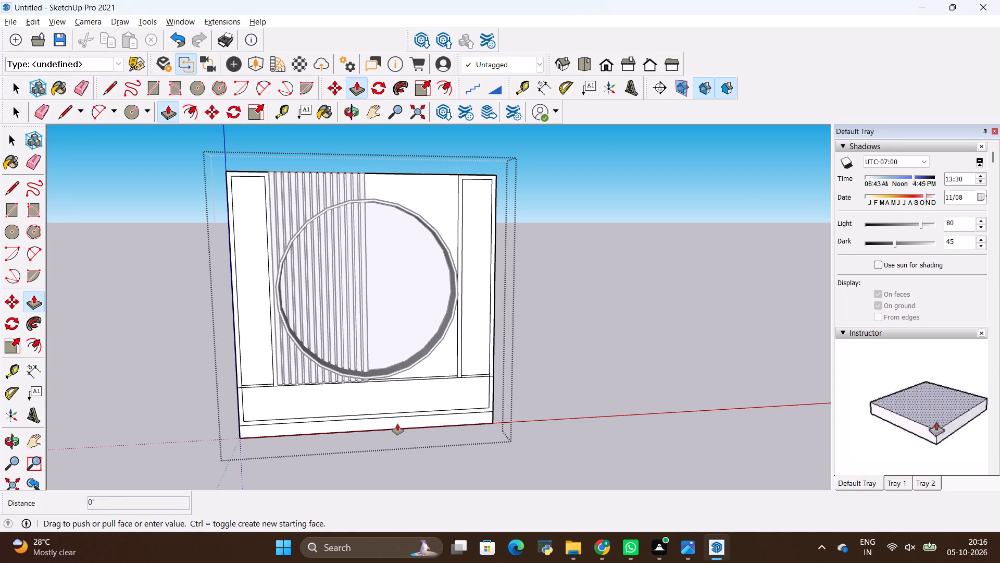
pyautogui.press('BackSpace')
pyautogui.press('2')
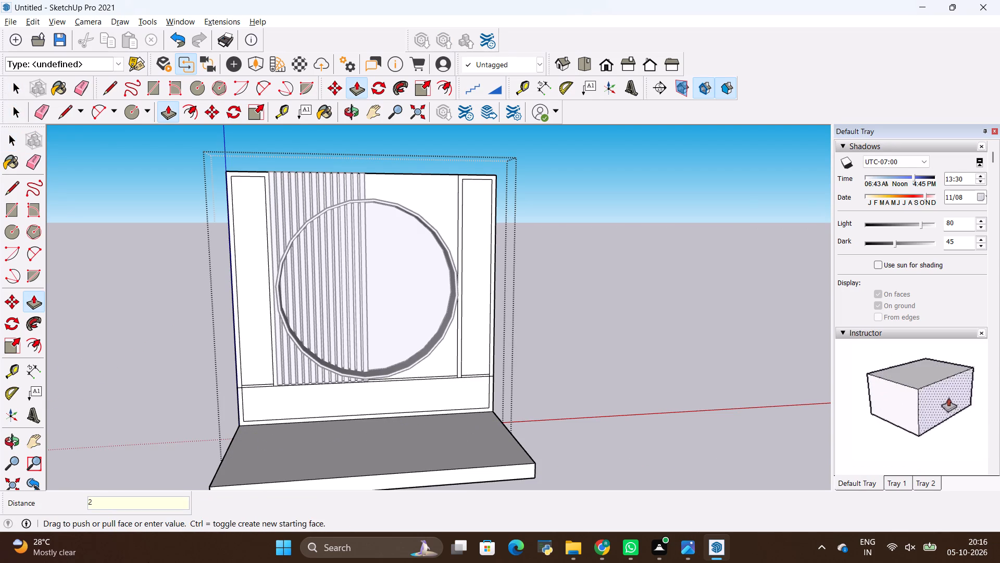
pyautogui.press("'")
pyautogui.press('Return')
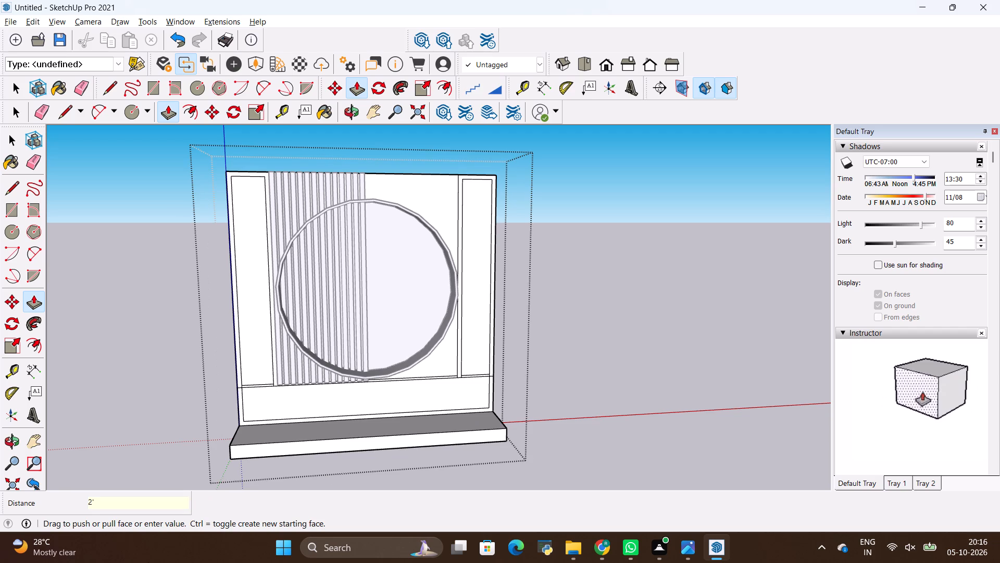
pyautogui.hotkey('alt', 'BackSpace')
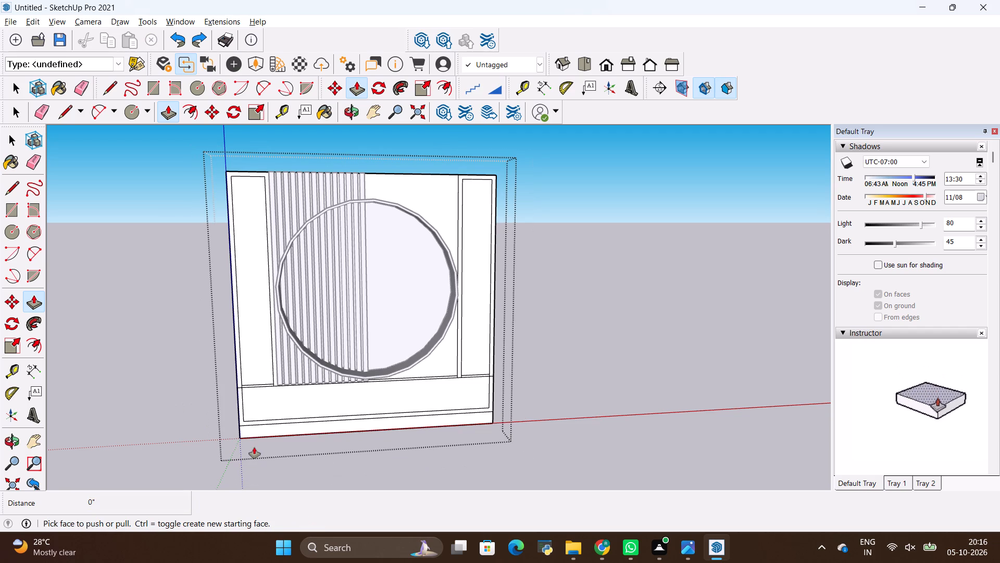
# Extrude the narrow bottom strip of the panel outward by 18" and leave the group.
pyautogui.scroll(2, 257, 432)
pyautogui.click(264, 433)
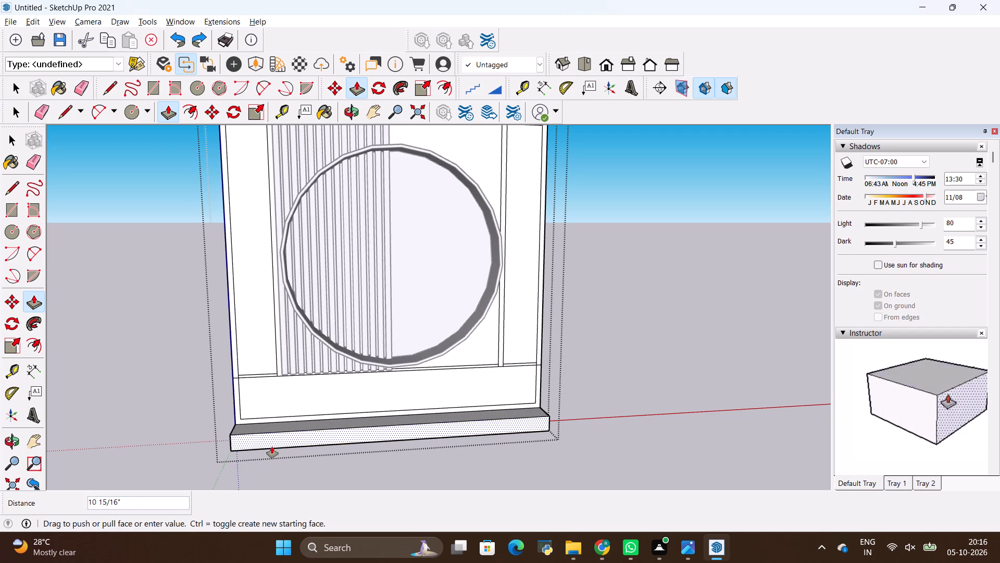
pyautogui.write('18')
pyautogui.hotkey('shift', '"')
pyautogui.press('Return')
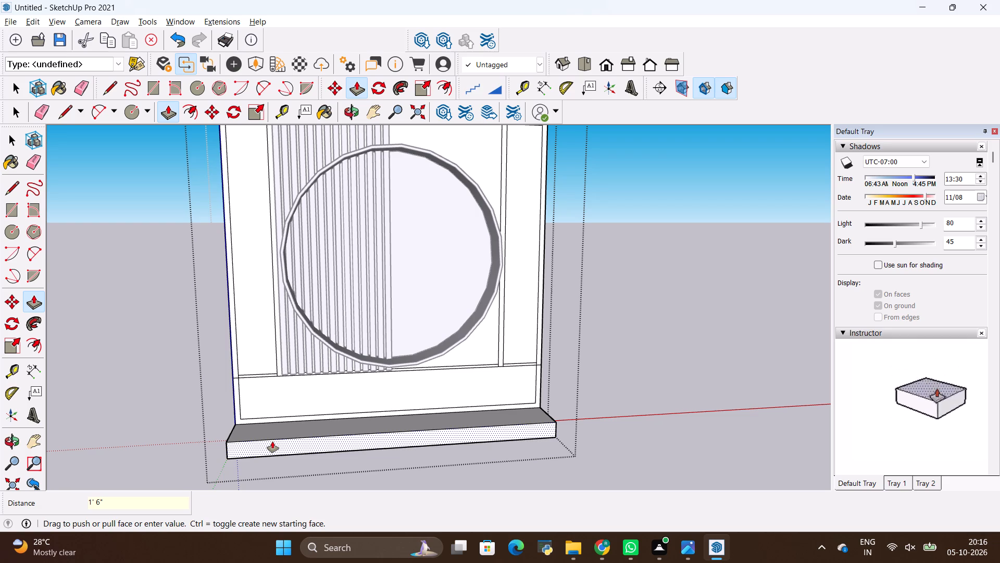
pyautogui.press('space')
pyautogui.click(180, 389)
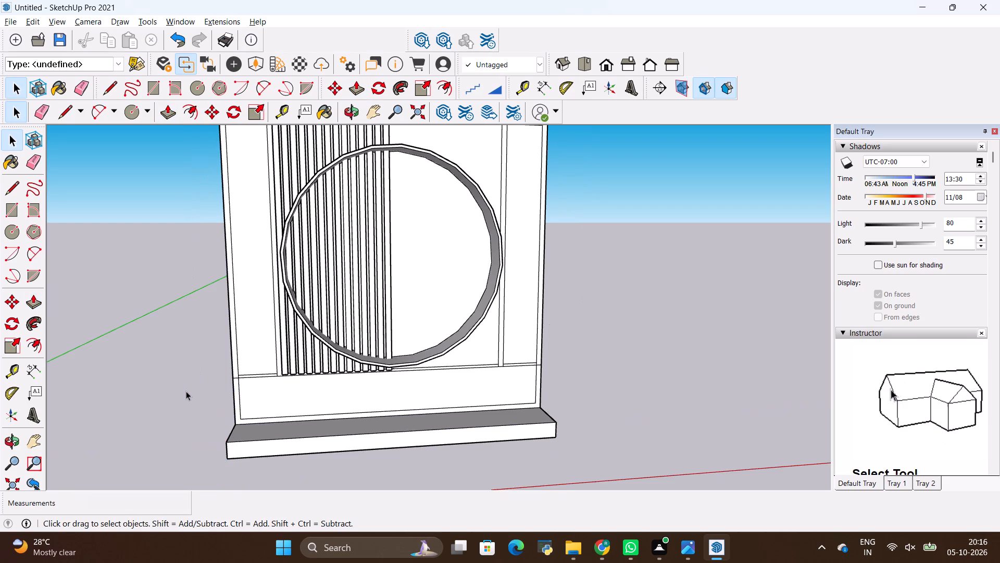
# Review the panel and its projecting base from several angles against the TV console and wall in the reference photo.
pyautogui.scroll(-5, 256, 377)
pyautogui.moveTo(329, 349); pyautogui.dragTo(365, 450, button='middle')
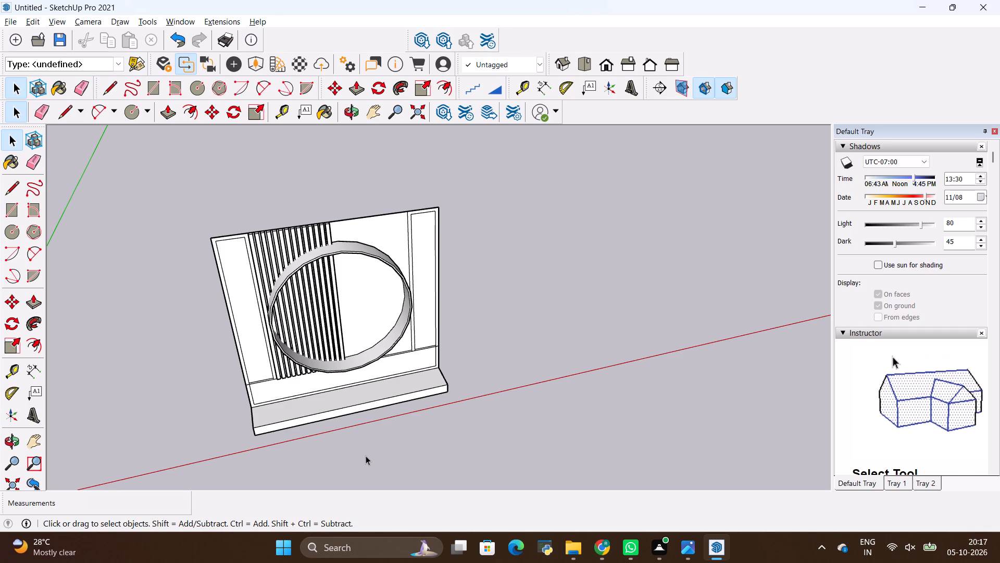
pyautogui.hotkey('alt', 'Tab')
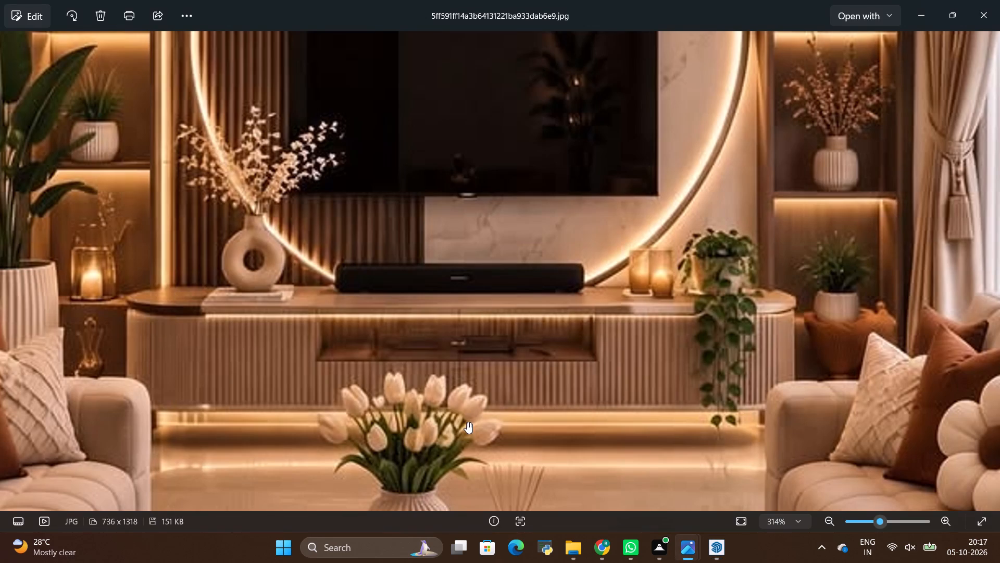
pyautogui.scroll(-11, 467, 387)
pyautogui.scroll(3, 520, 220)
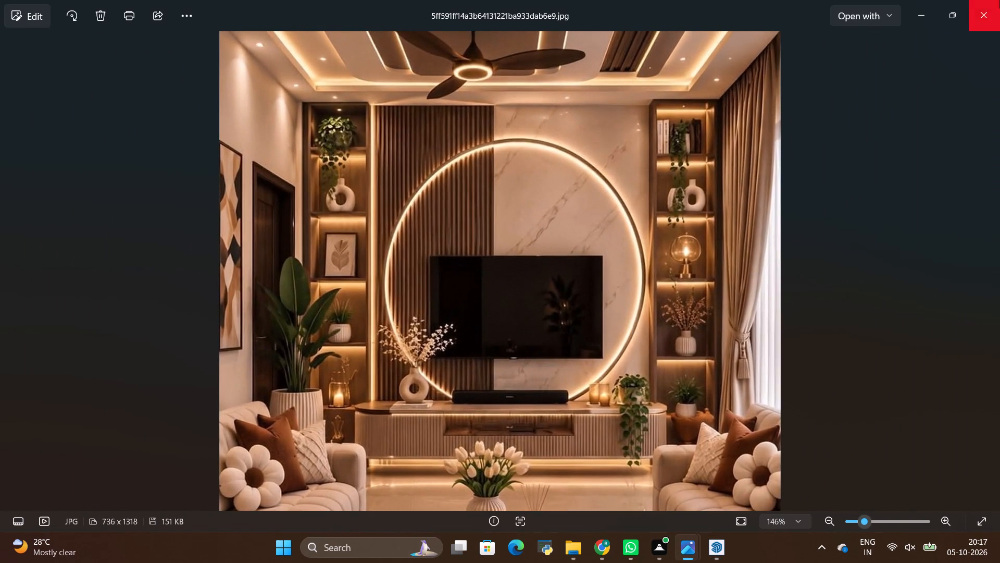
pyautogui.hotkey('alt', 'Tab')
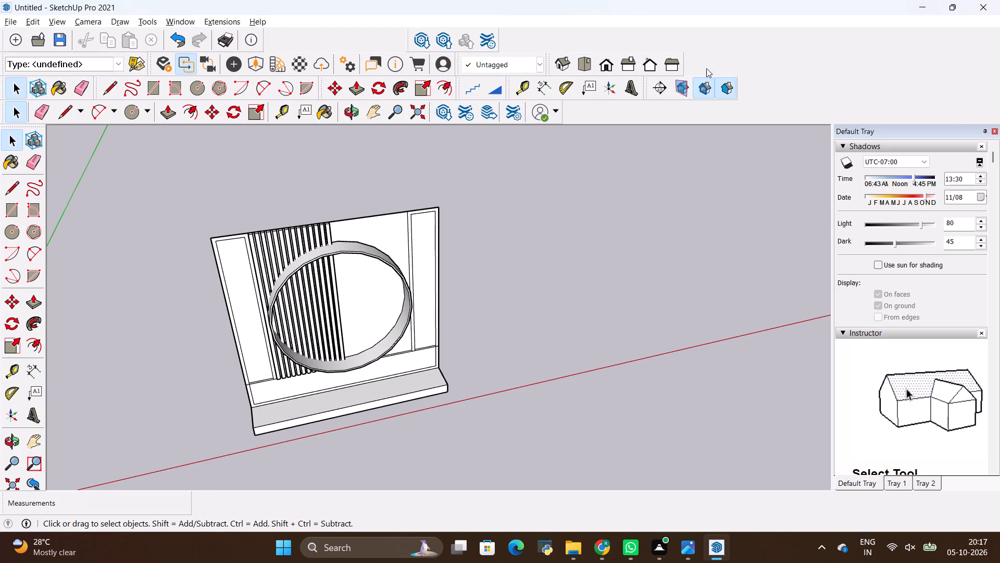
pyautogui.press('space')
pyautogui.click(487, 258)
pyautogui.press('space')
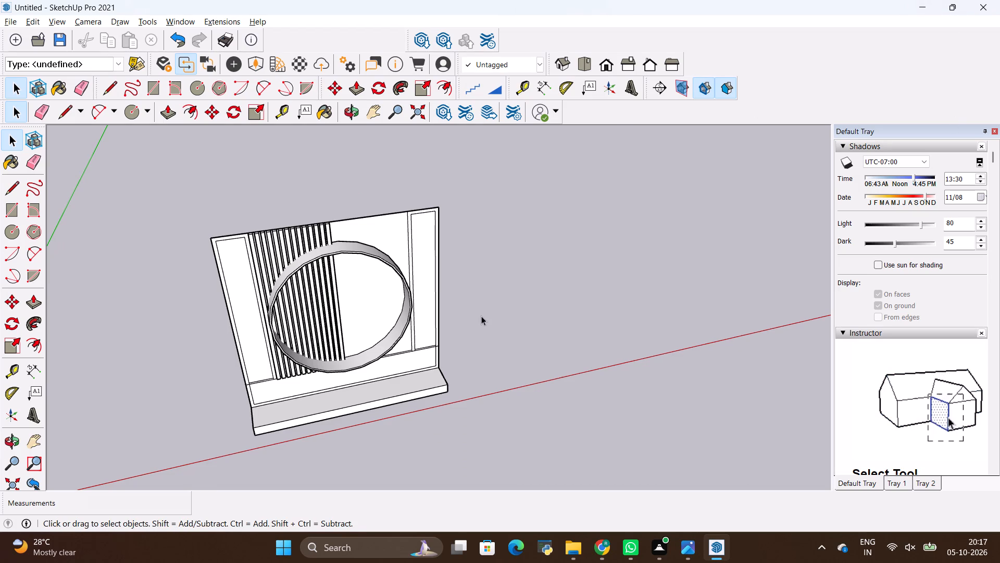
pyautogui.scroll(-4, 481, 316)
pyautogui.scroll(4, 323, 311)
pyautogui.moveTo(496, 418); pyautogui.dragTo(448, 373, button='middle')
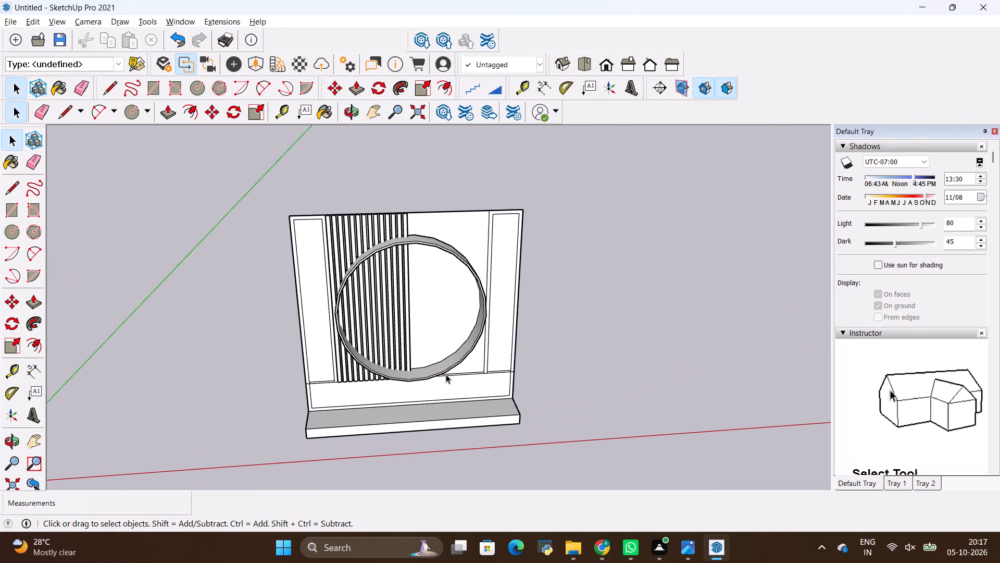
pyautogui.hotkey('alt', 'Tab')
pyautogui.hotkey('alt', 'Tab')
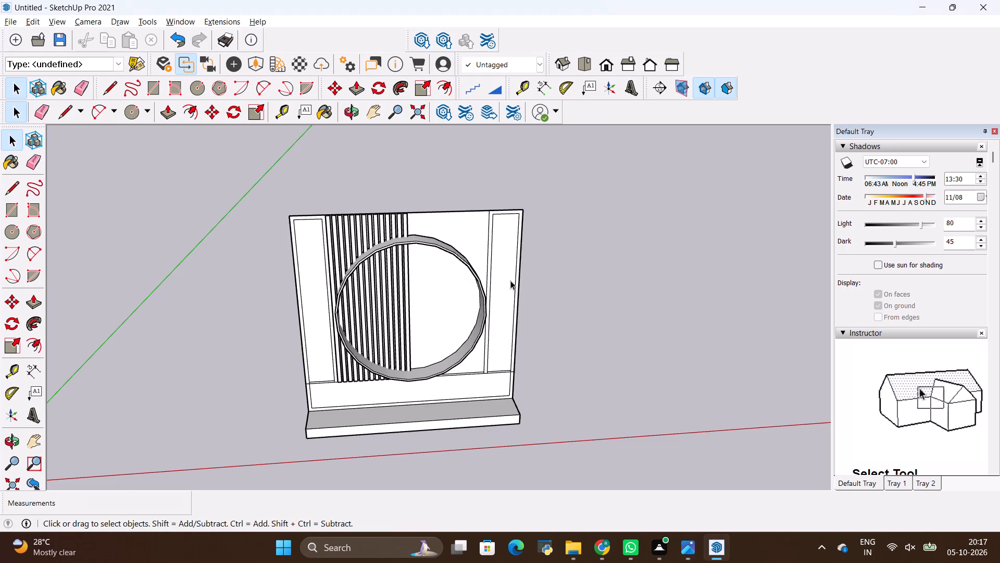
# Open the panel group and divide the outer vertical edge of the plain side's narrow inset frame into 5 segments, matching the reference shelves.
pyautogui.scroll(6, 511, 280)
pyautogui.hotkey('alt', 'Tab')
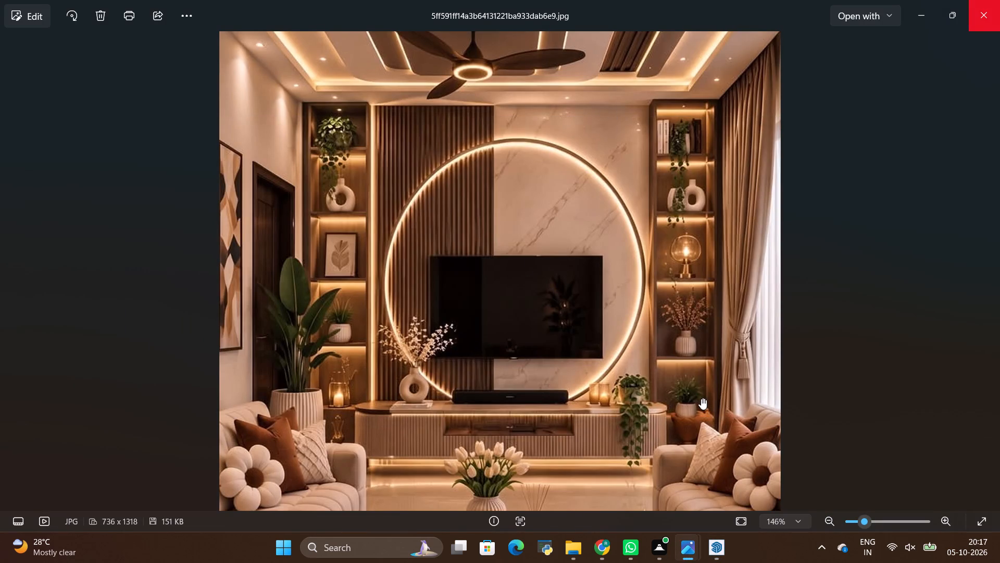
pyautogui.hotkey('alt', 'Tab')
pyautogui.scroll(8, 470, 129)
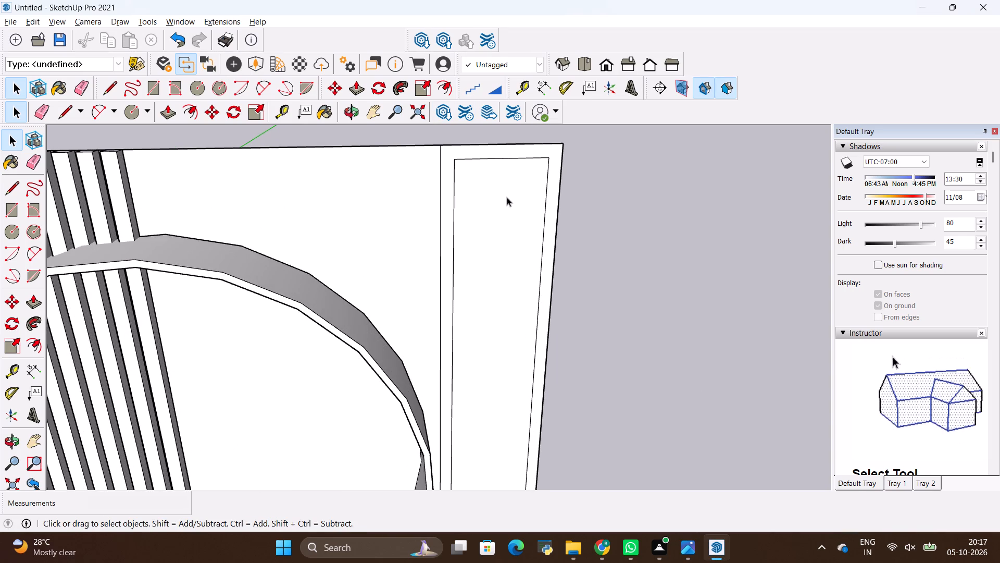
pyautogui.scroll(2, 513, 165)
pyautogui.click(512, 157)
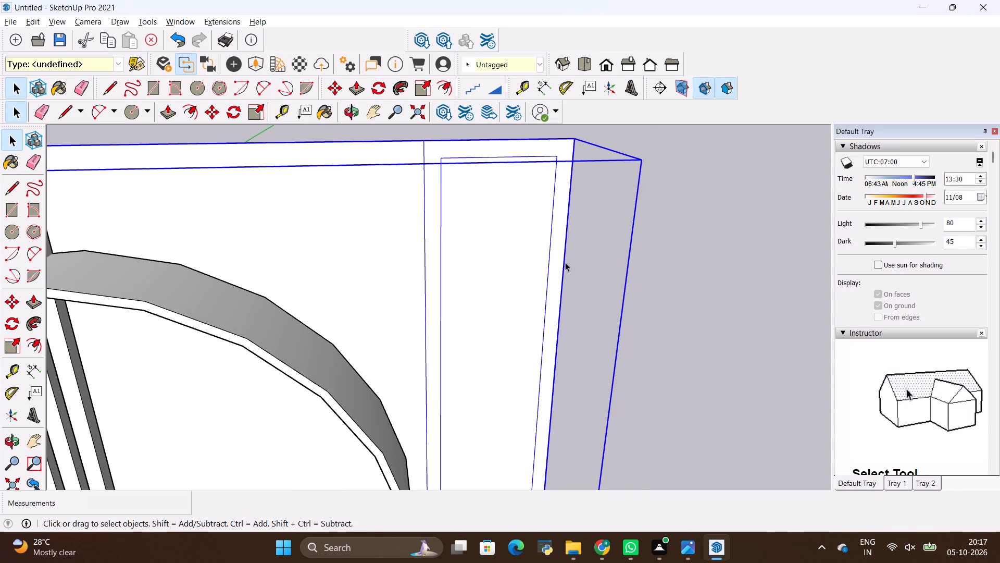
pyautogui.doubleClick(519, 262)
pyautogui.click(549, 255)
pyautogui.rightClick(549, 255)
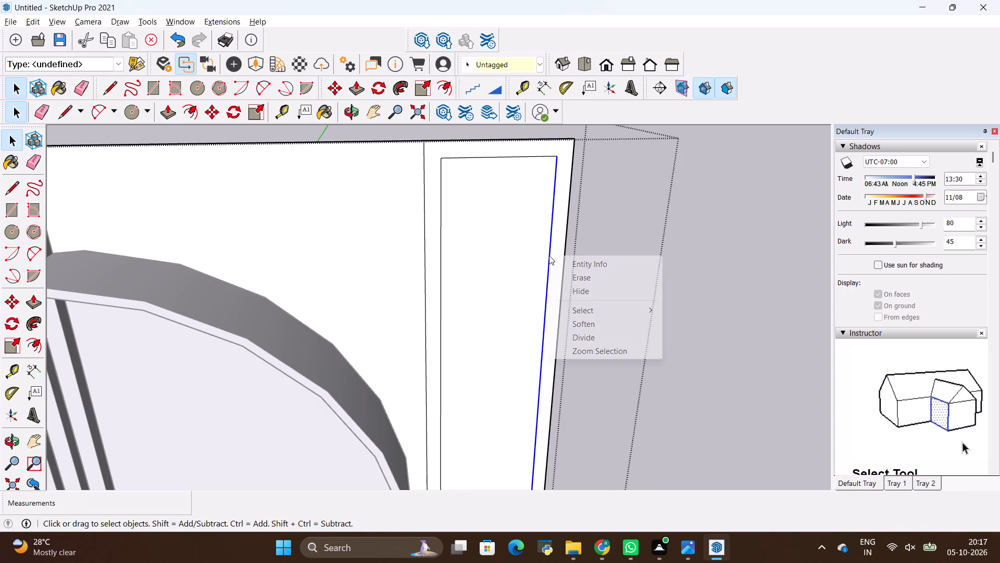
pyautogui.click(587, 334)
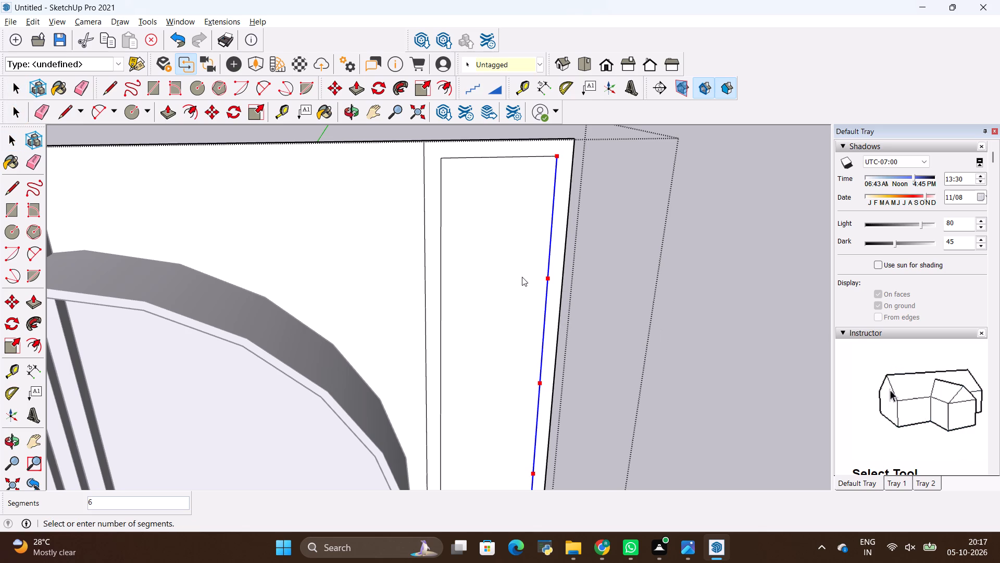
pyautogui.scroll(-9, 520, 264)
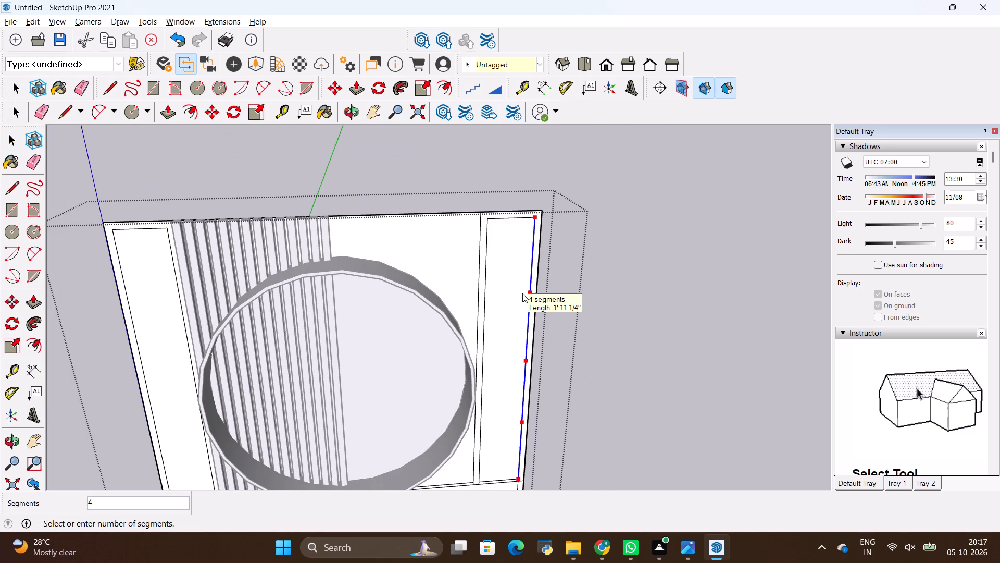
pyautogui.scroll(-3, 522, 293)
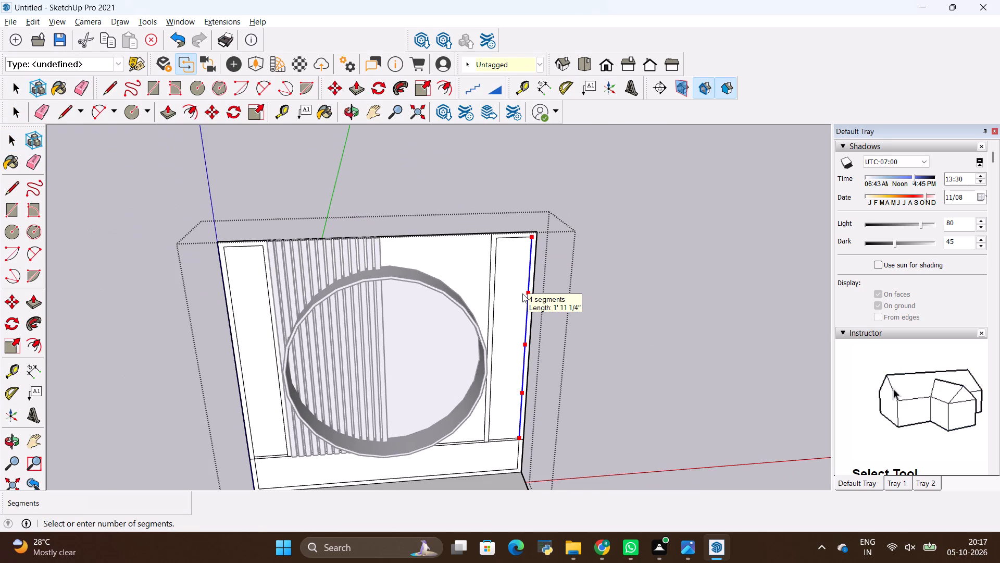
pyautogui.hotkey('alt', 'Tab')
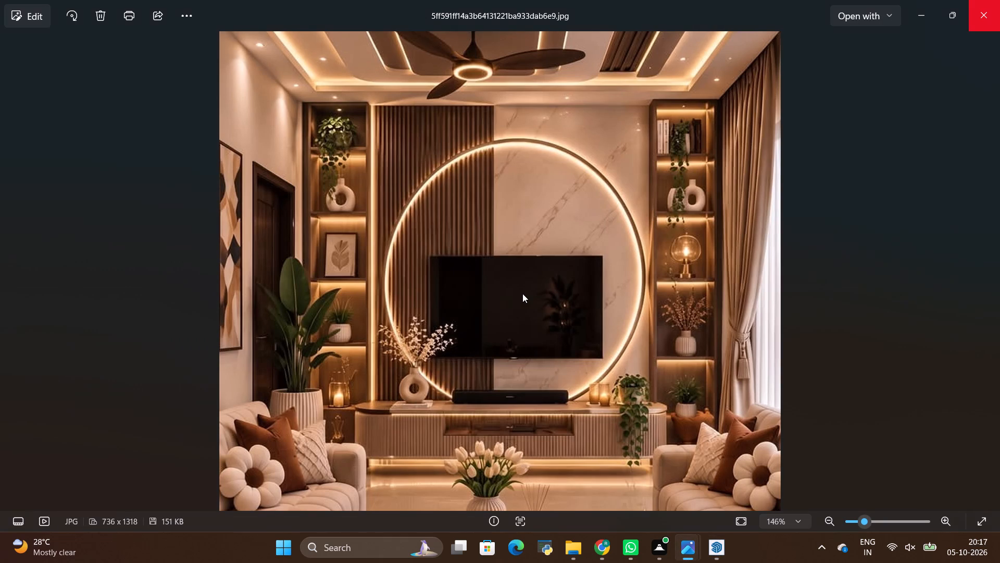
pyautogui.hotkey('alt', 'Tab')
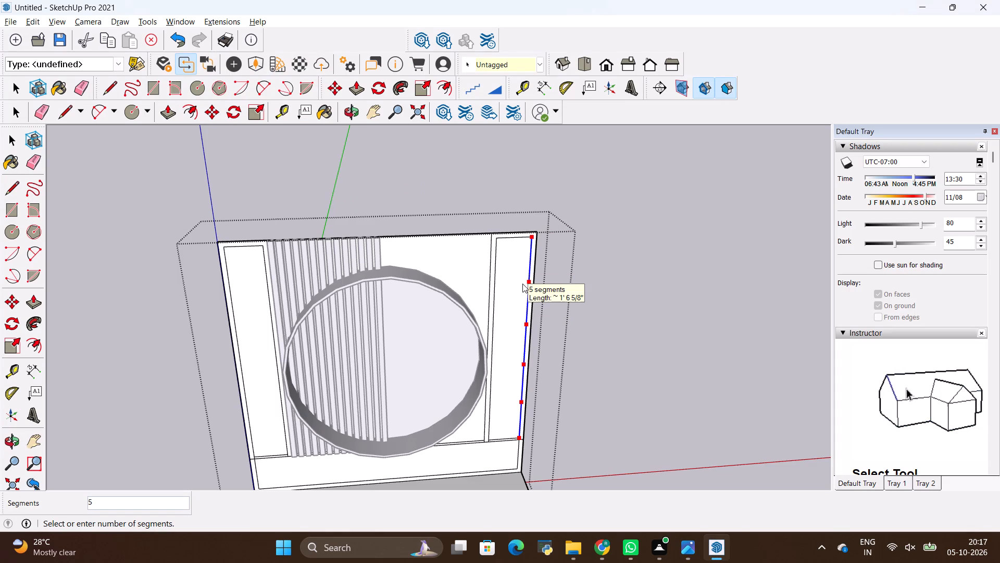
pyautogui.click(522, 284)
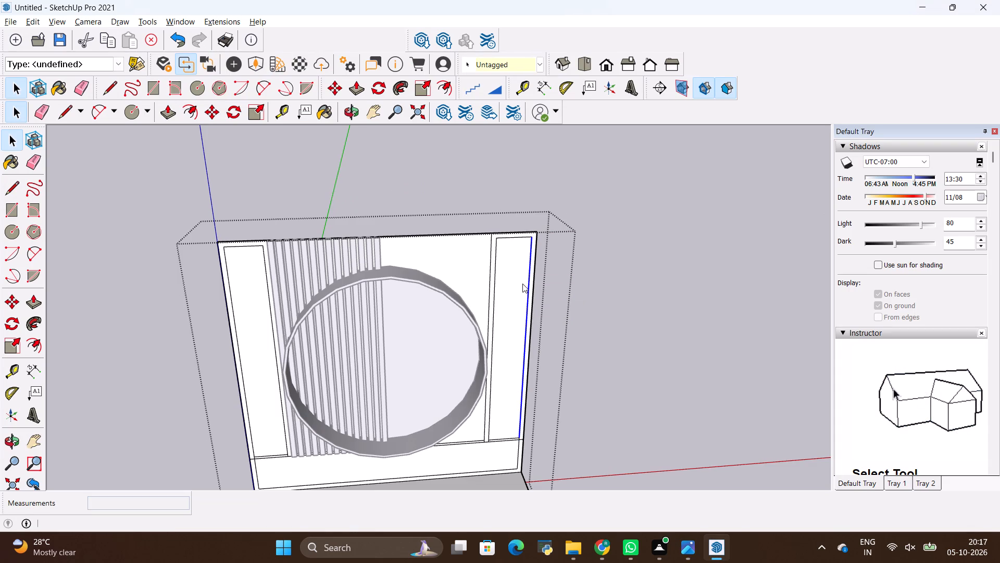
# Draw four horizontal 1' 2" lines across the plain side's inset frame at the division points, splitting it into five shelf compartments.
pyautogui.press('l')
pyautogui.scroll(3, 525, 299)
pyautogui.click(529, 270)
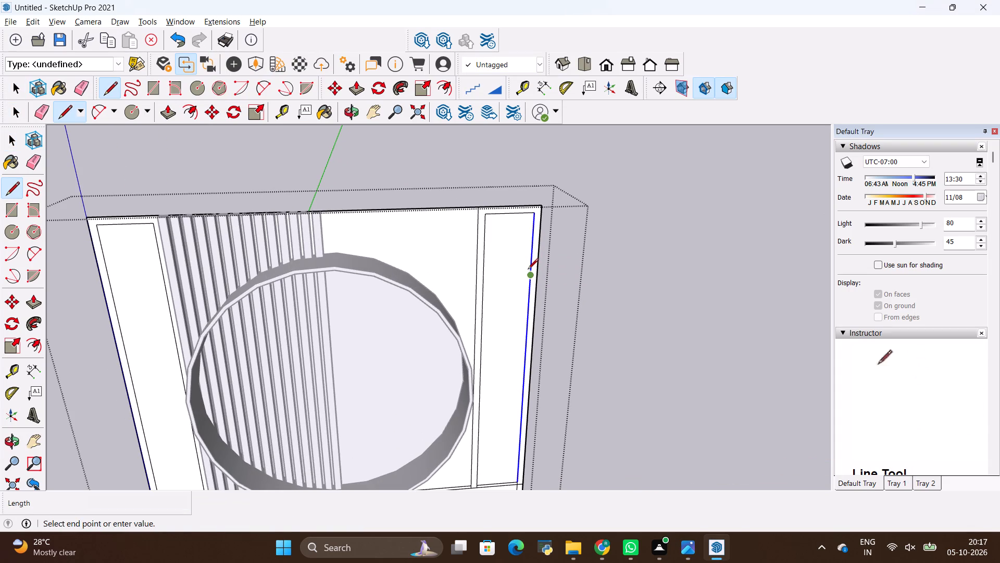
pyautogui.click(487, 277)
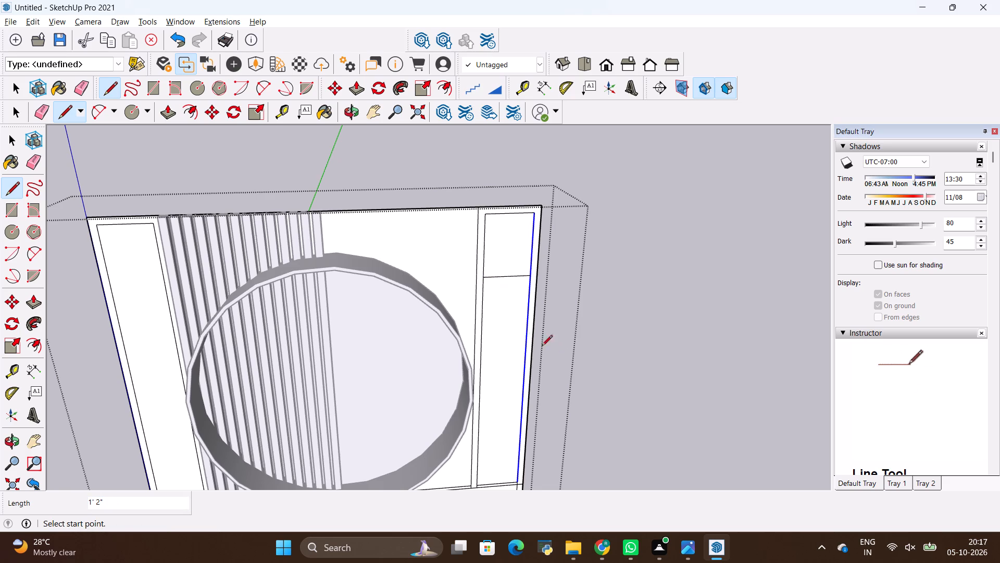
pyautogui.click(528, 328)
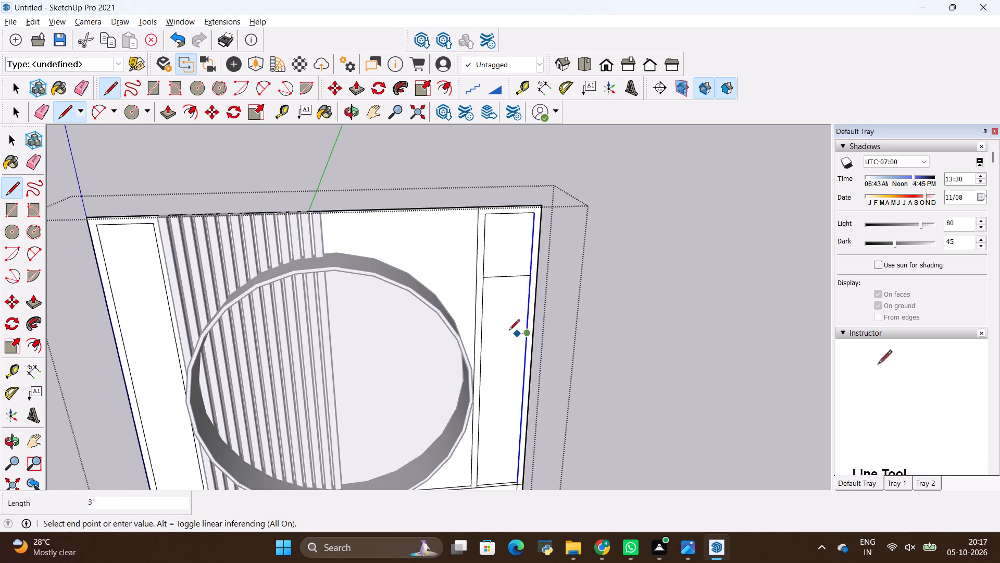
pyautogui.click(483, 334)
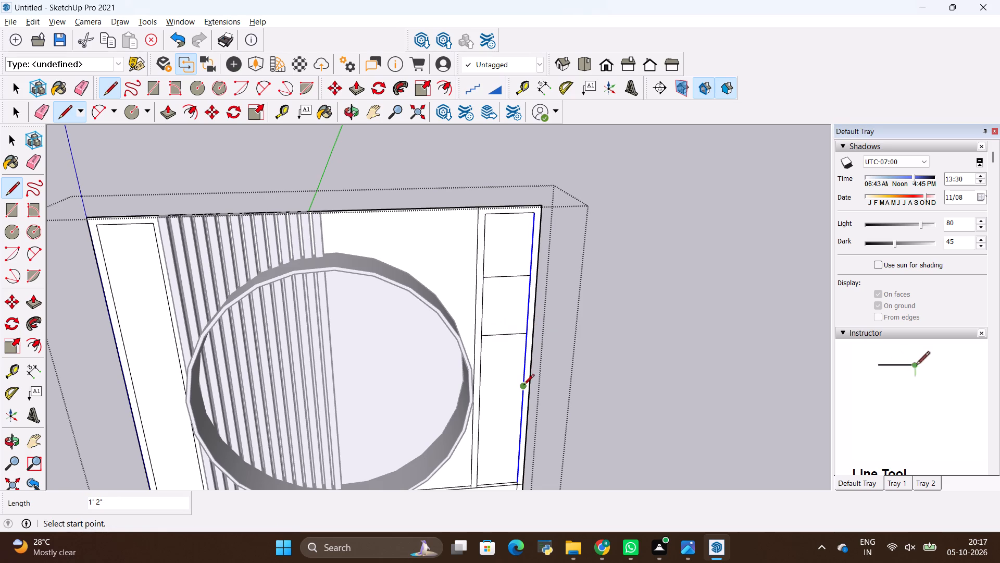
pyautogui.click(523, 386)
pyautogui.click(484, 387)
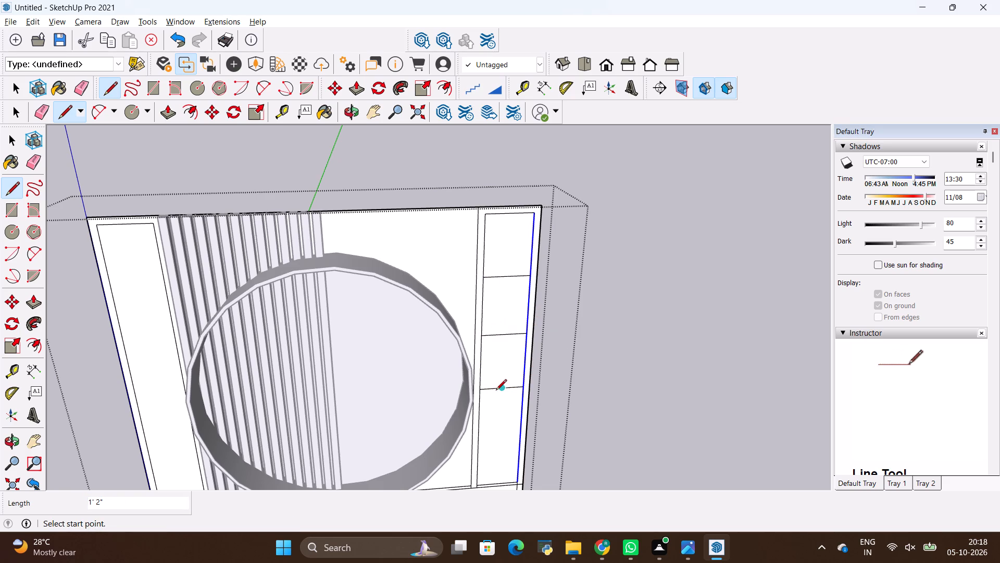
pyautogui.scroll(-4, 508, 361)
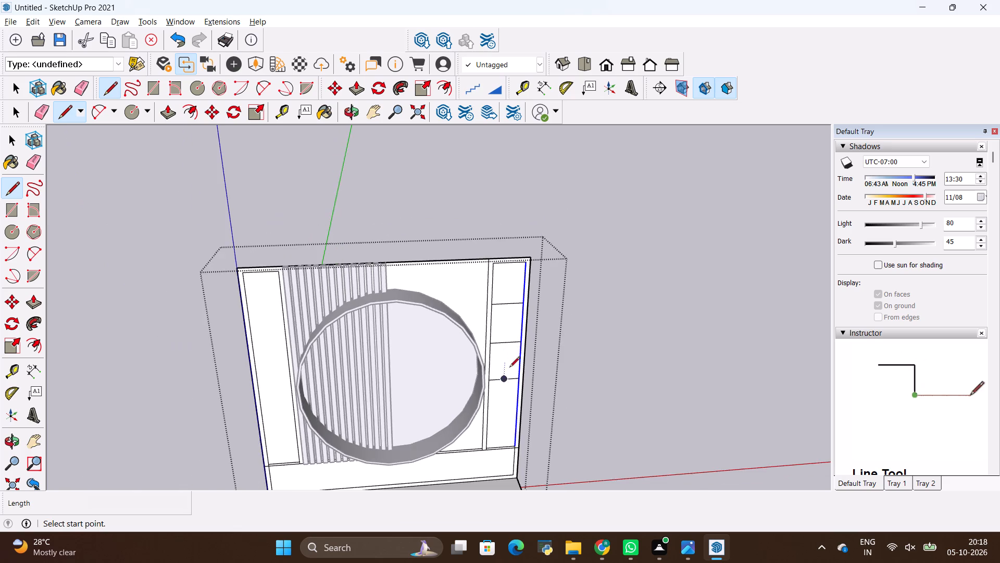
pyautogui.scroll(5, 507, 398)
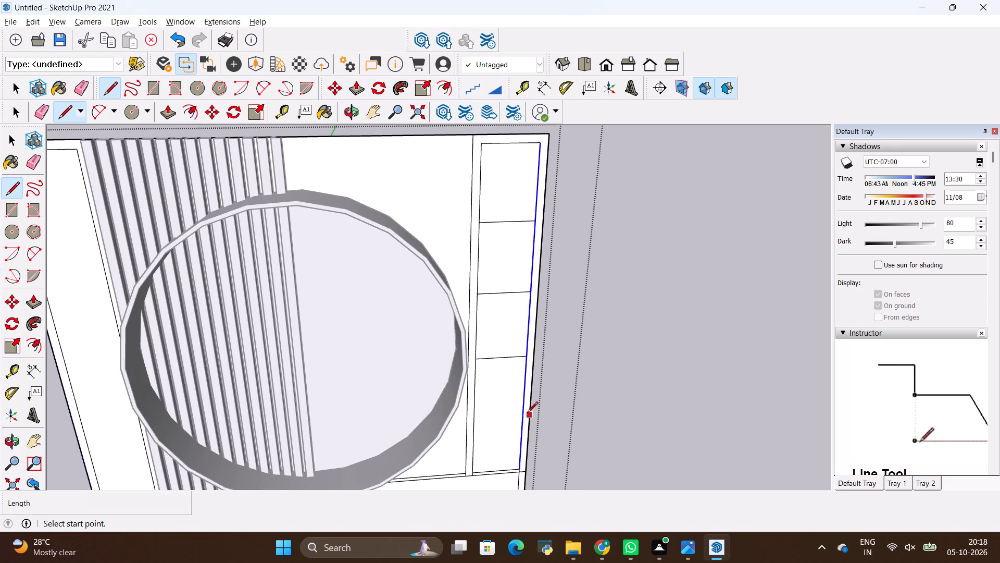
pyautogui.click(521, 415)
pyautogui.click(472, 419)
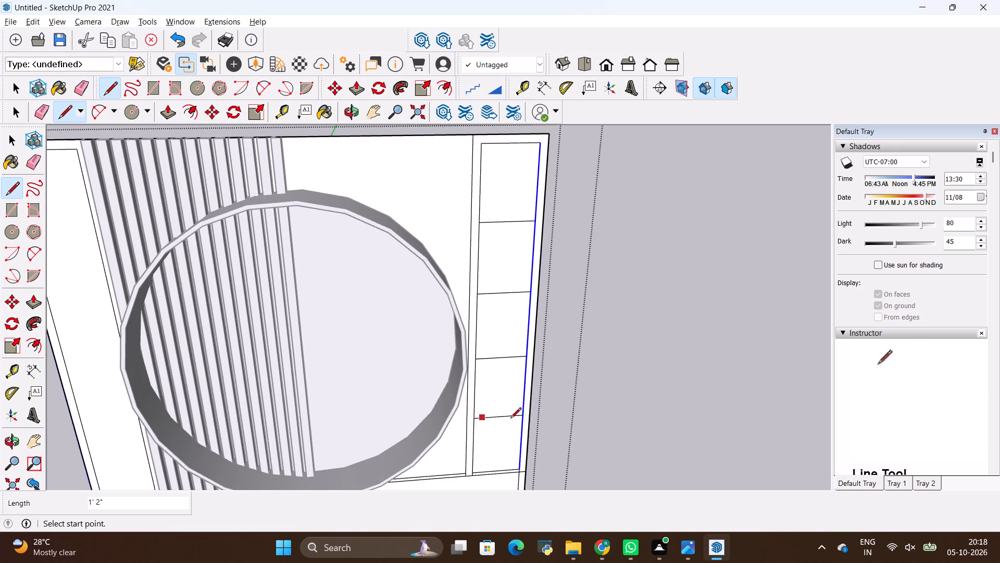
# Divide the slat-side vertical edge of the opposite inset frame, beside the fluted slats, into 5 segments.
pyautogui.scroll(-5, 619, 385)
pyautogui.scroll(5, 229, 235)
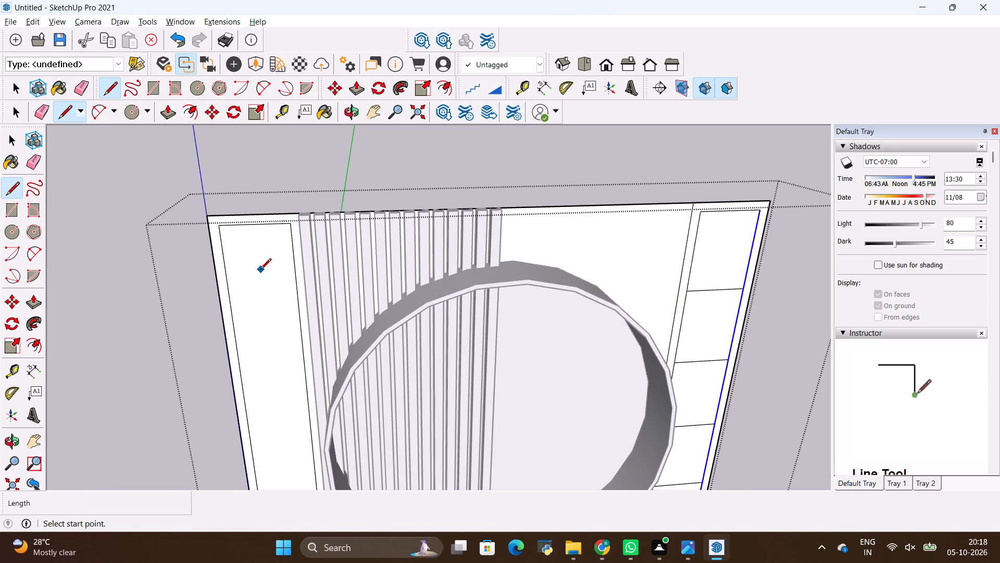
pyautogui.press('space')
pyautogui.click(294, 260)
pyautogui.rightClick(294, 260)
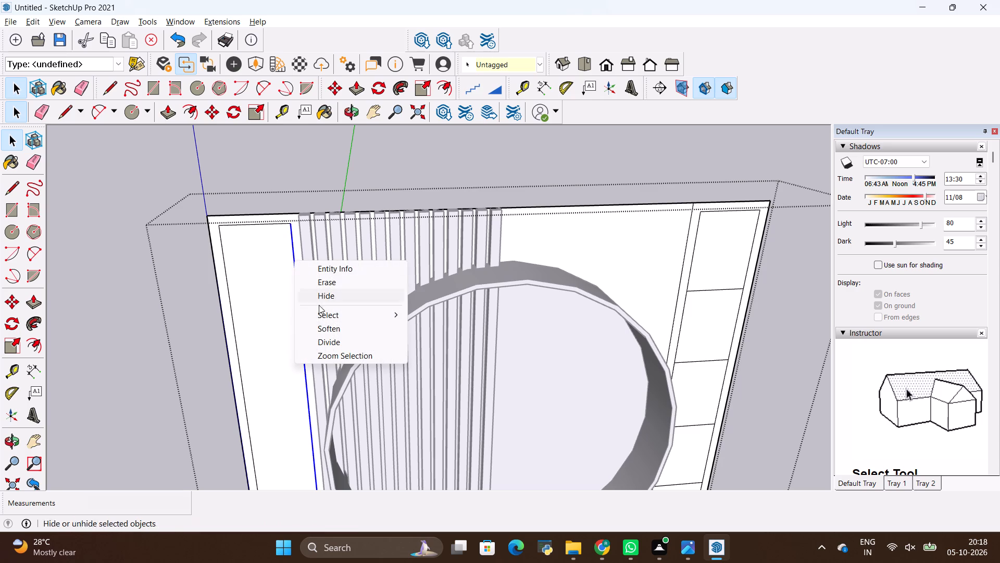
pyautogui.click(328, 344)
pyautogui.scroll(-4, 288, 291)
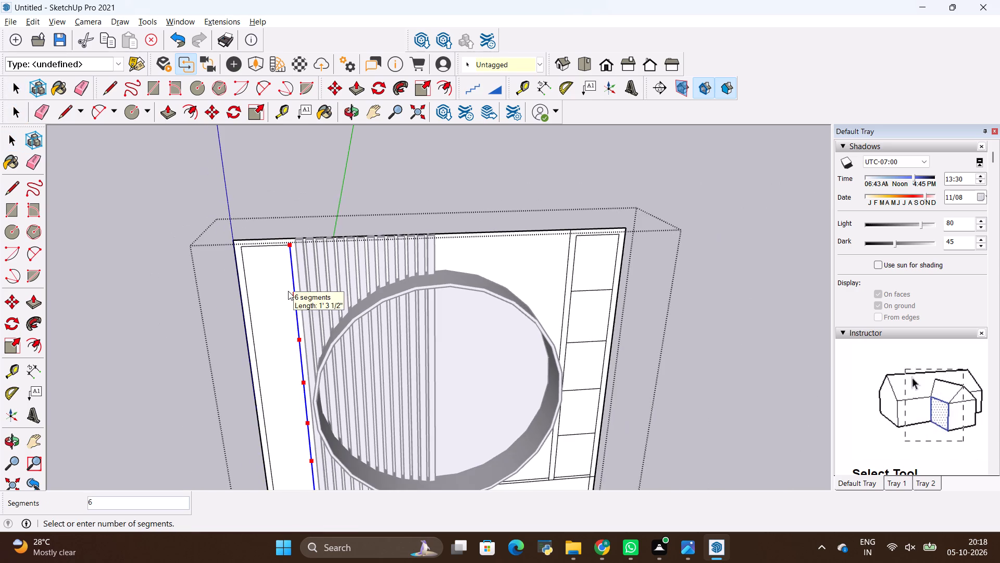
pyautogui.scroll(-3, 288, 291)
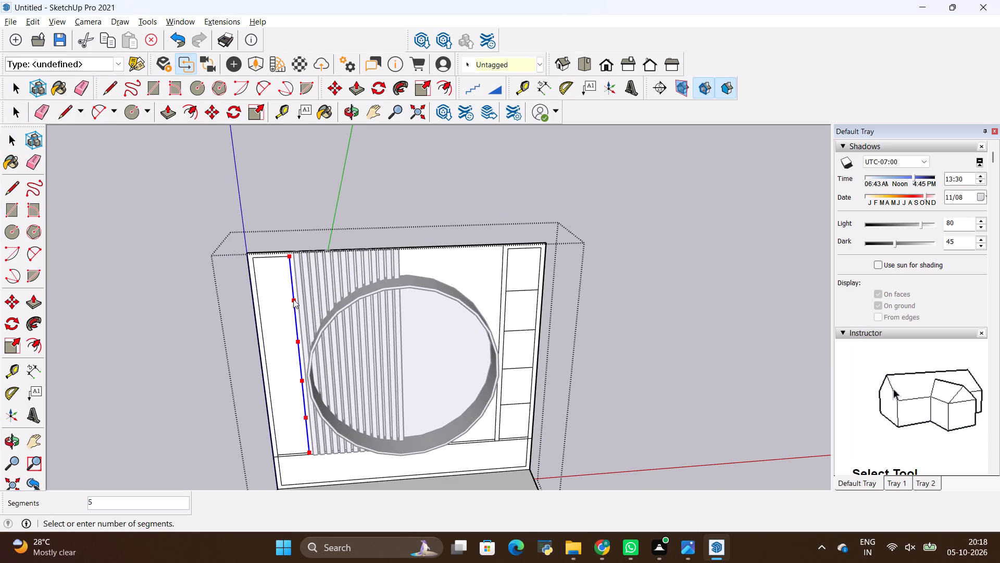
pyautogui.click(293, 299)
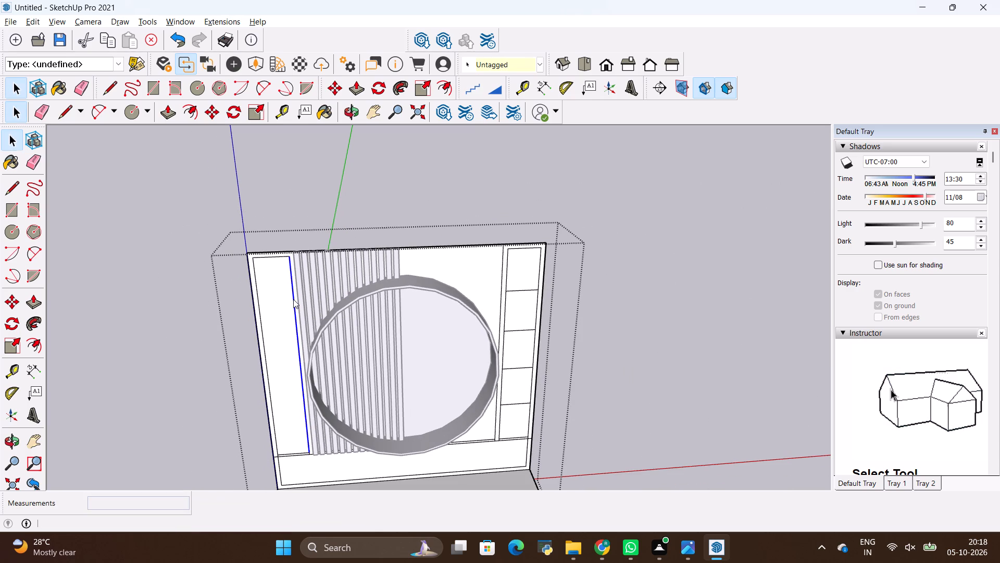
# Draw four horizontal 1' 2" lines across the inset frame beside the slats at its division points and leave the group.
pyautogui.press('l')
pyautogui.click(293, 302)
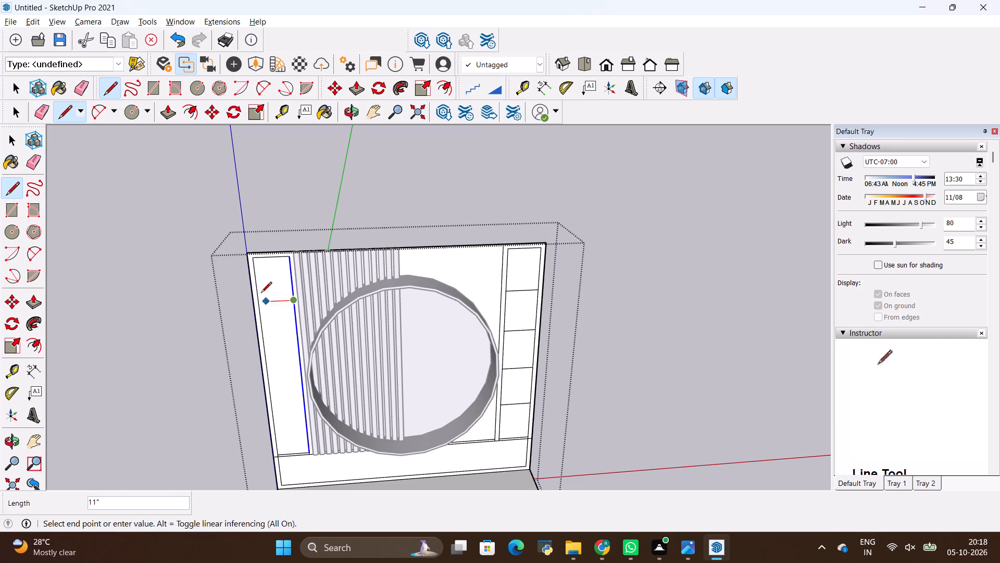
pyautogui.click(260, 301)
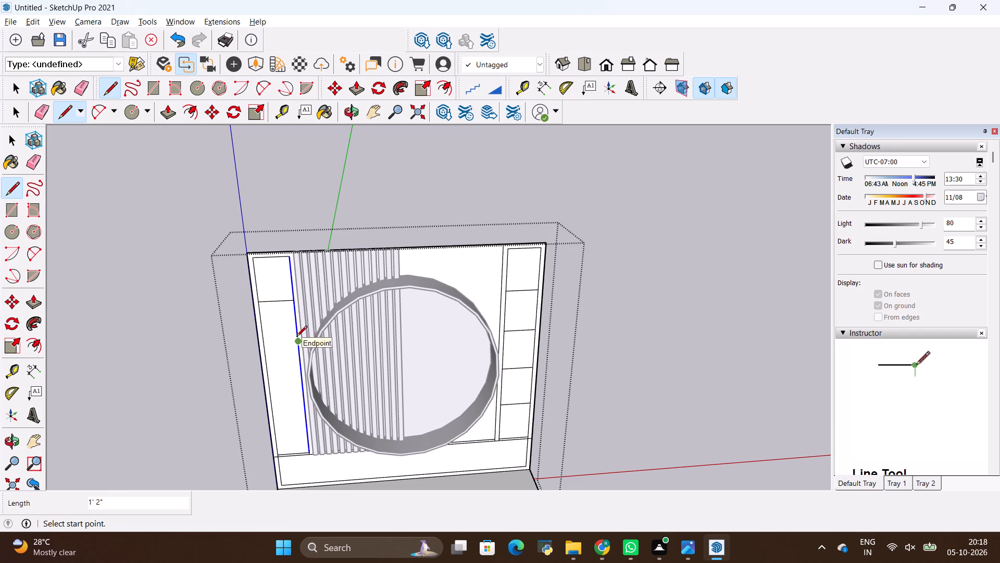
pyautogui.click(296, 337)
pyautogui.click(268, 338)
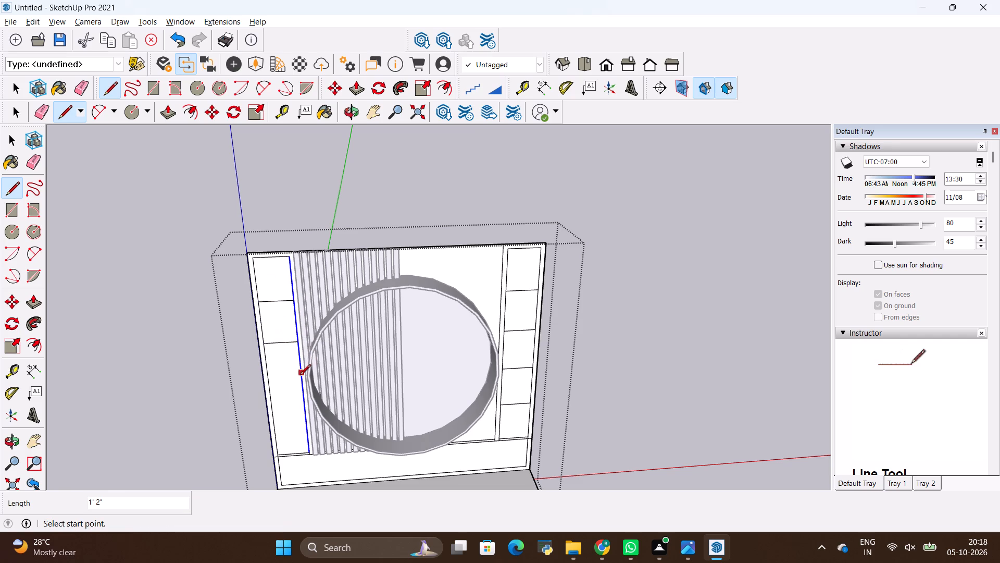
pyautogui.click(299, 380)
pyautogui.click(272, 385)
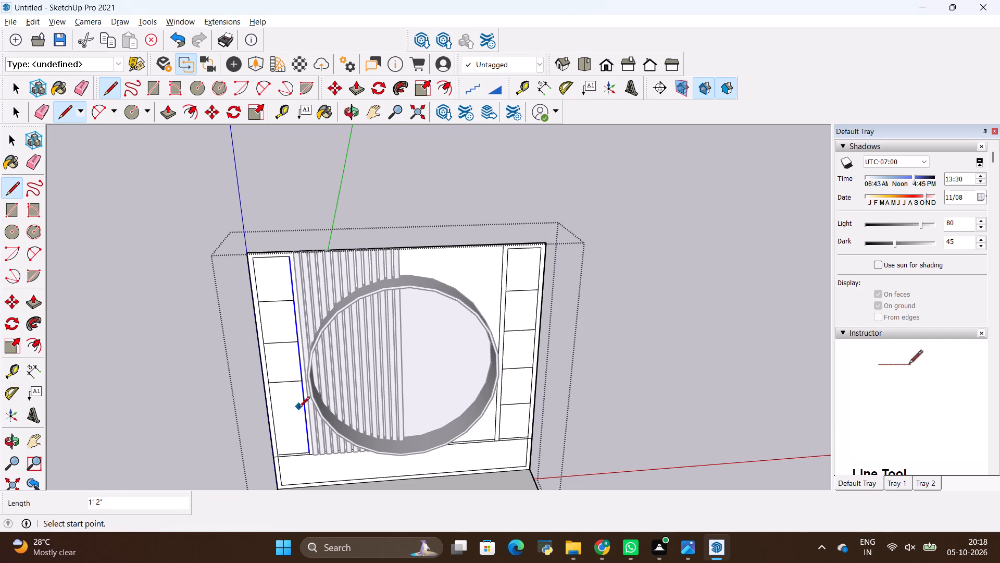
pyautogui.click(304, 419)
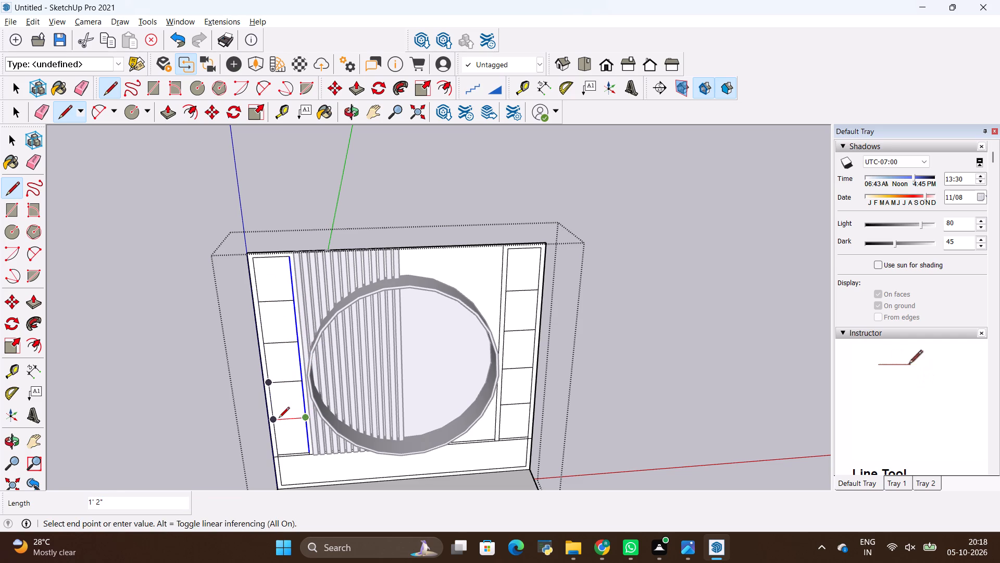
pyautogui.click(278, 419)
pyautogui.press('space')
pyautogui.click(216, 389)
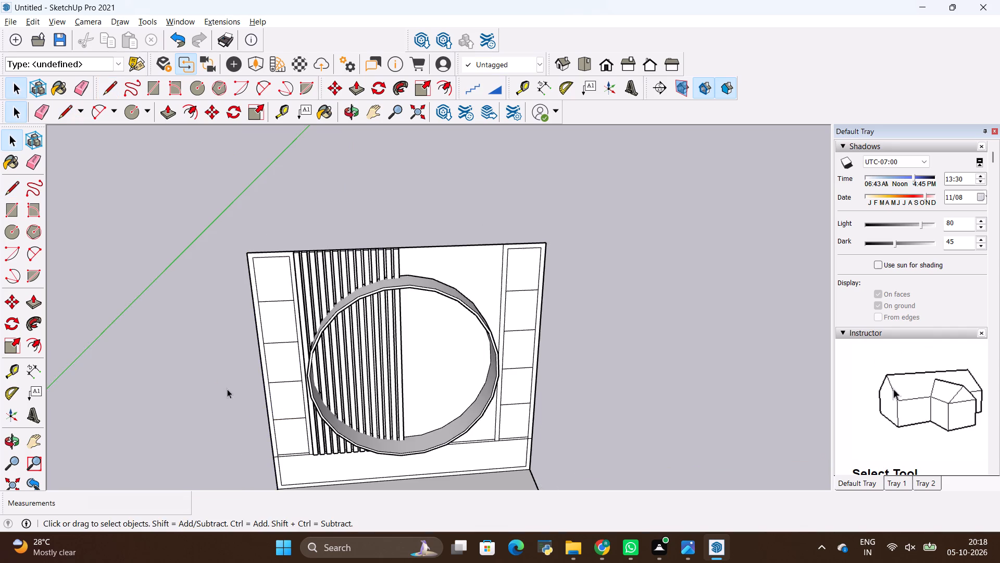
# Open the panel group and copy the four shelf divider lines of the inset frame beside the slats upward by 0.5".
pyautogui.scroll(-3, 275, 300)
pyautogui.scroll(6, 305, 358)
pyautogui.doubleClick(263, 274)
pyautogui.scroll(1, 259, 261)
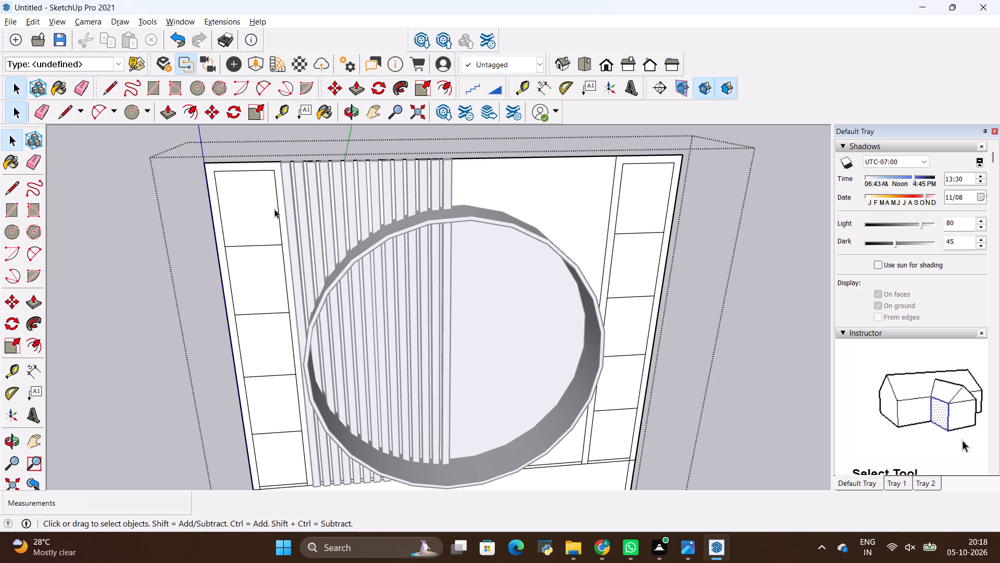
pyautogui.scroll(1, 269, 178)
pyautogui.hotkey('alt', 'Tab')
pyautogui.hotkey('alt', 'Tab')
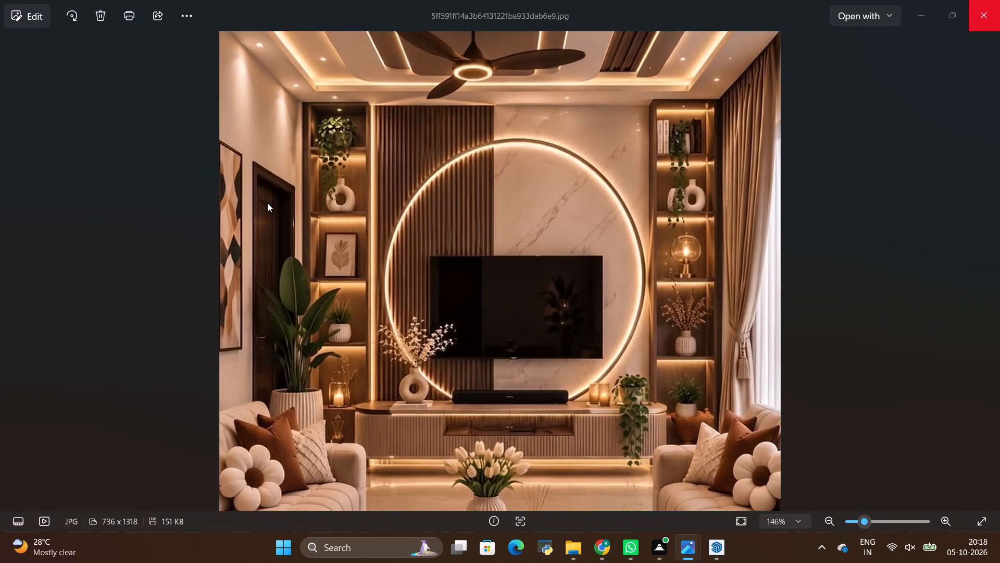
pyautogui.scroll(4, 265, 212)
pyautogui.press('space')
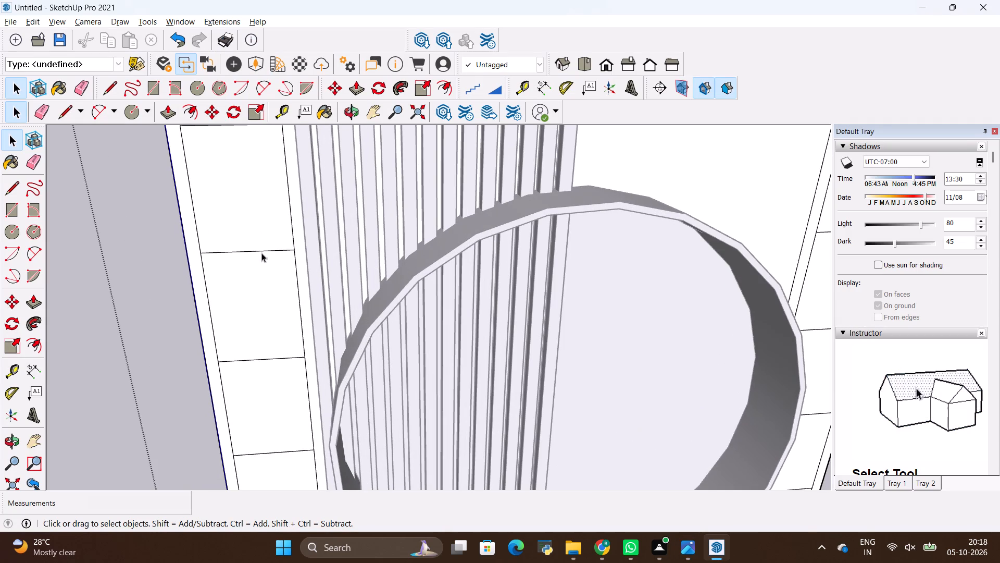
pyautogui.click(261, 251)
pyautogui.keyDown('ctrl'); pyautogui.click(276, 359); pyautogui.keyUp('ctrl')
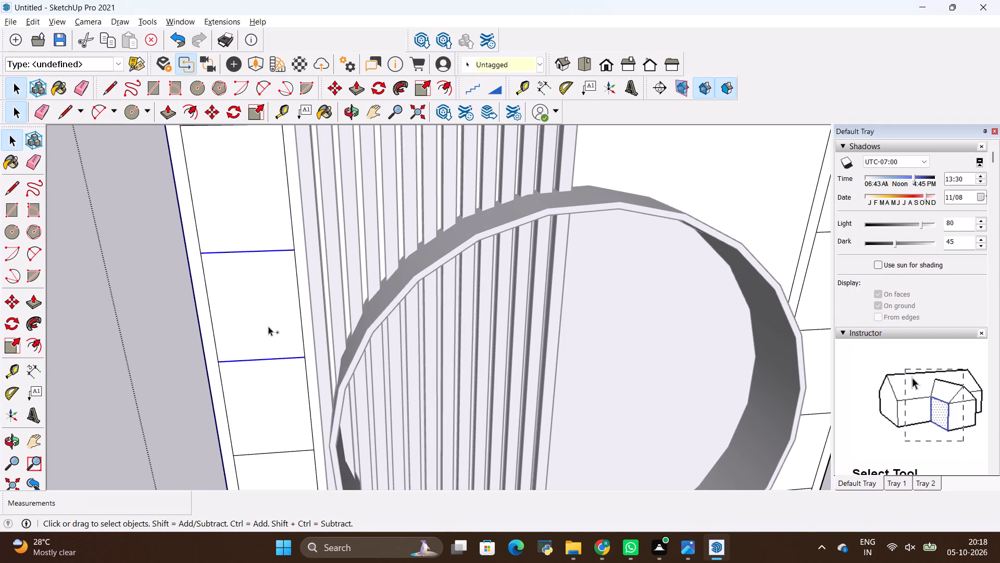
pyautogui.keyDown('ctrl'); pyautogui.scroll(-9, 272, 310); pyautogui.keyUp('ctrl')
pyautogui.keyDown('ctrl'); pyautogui.scroll(2, 282, 418); pyautogui.keyUp('ctrl')
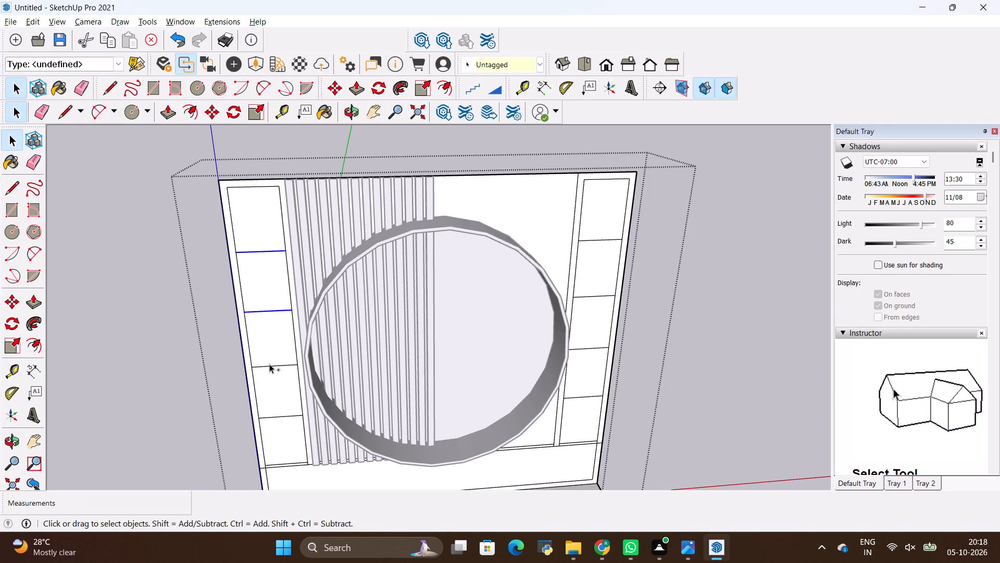
pyautogui.keyDown('ctrl'); pyautogui.click(270, 368); pyautogui.keyUp('ctrl')
pyautogui.keyDown('ctrl'); pyautogui.click(276, 362); pyautogui.keyUp('ctrl')
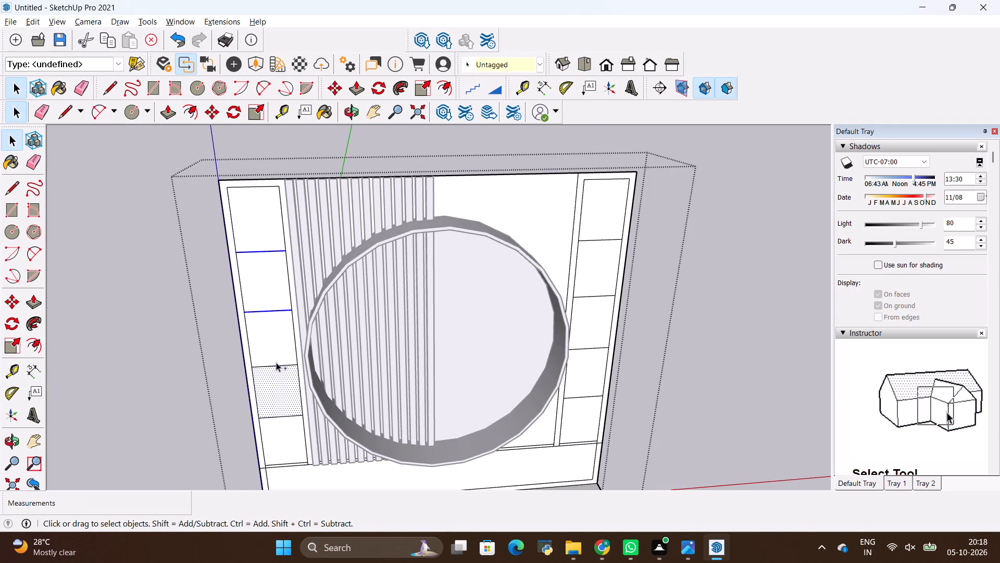
pyautogui.keyDown('ctrl'); pyautogui.click(278, 363); pyautogui.keyUp('ctrl')
pyautogui.keyDown('ctrl'); pyautogui.click(277, 368); pyautogui.keyUp('ctrl')
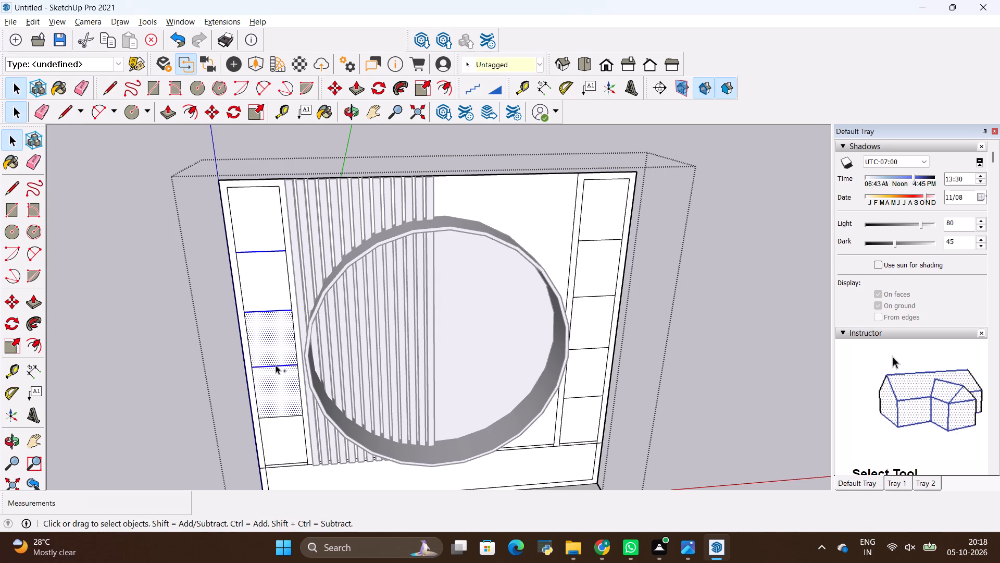
pyautogui.keyDown('ctrl'); pyautogui.scroll(4, 276, 365); pyautogui.keyUp('ctrl')
pyautogui.keyDown('ctrl'); pyautogui.click(289, 440); pyautogui.keyUp('ctrl')
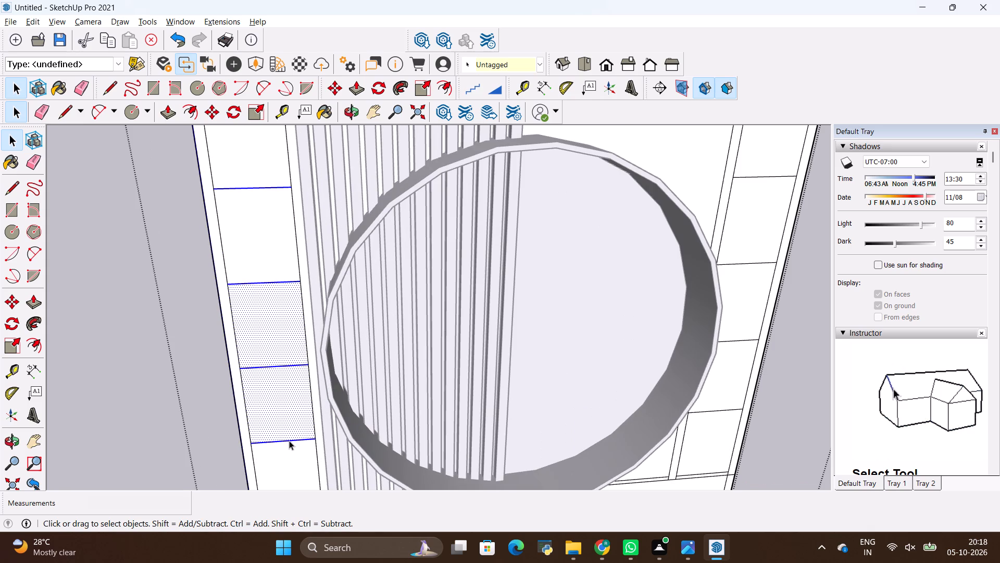
pyautogui.press('m')
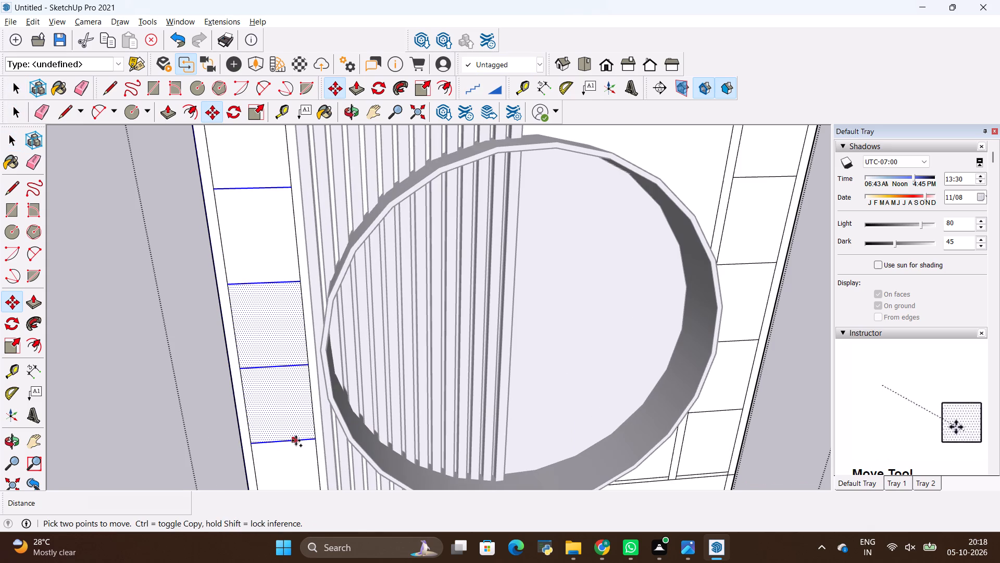
pyautogui.click(296, 440)
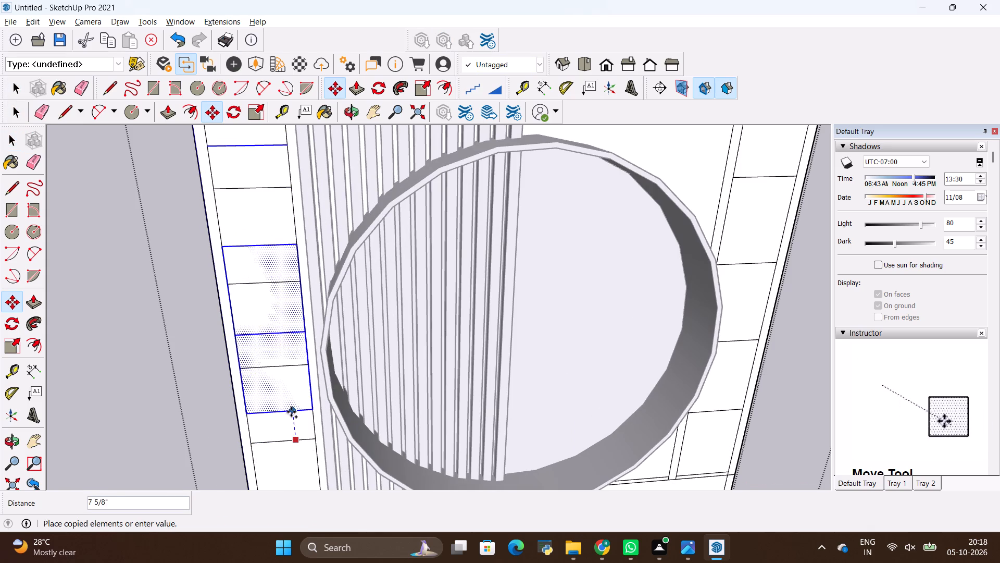
pyautogui.press('BackSpace')
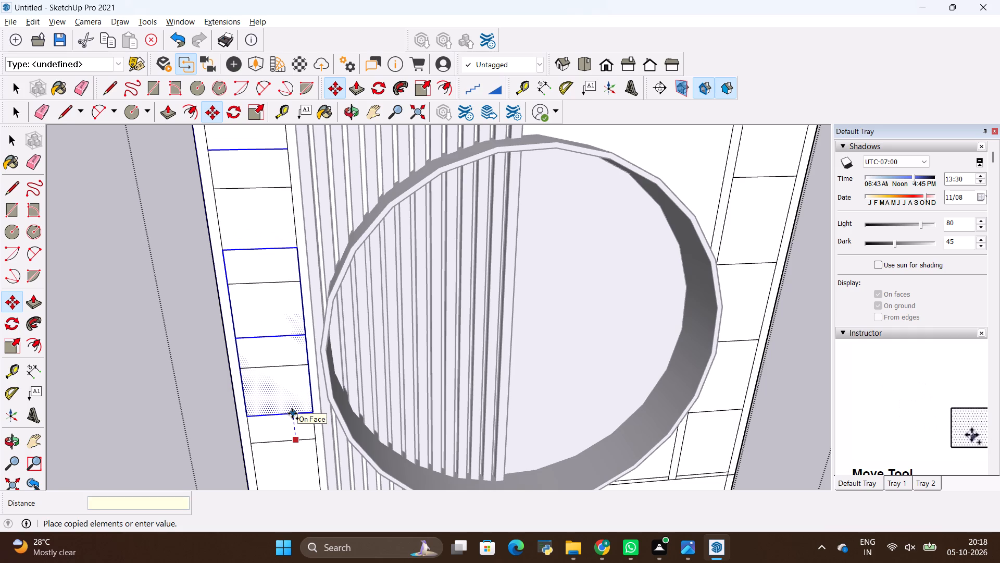
pyautogui.write('.5')
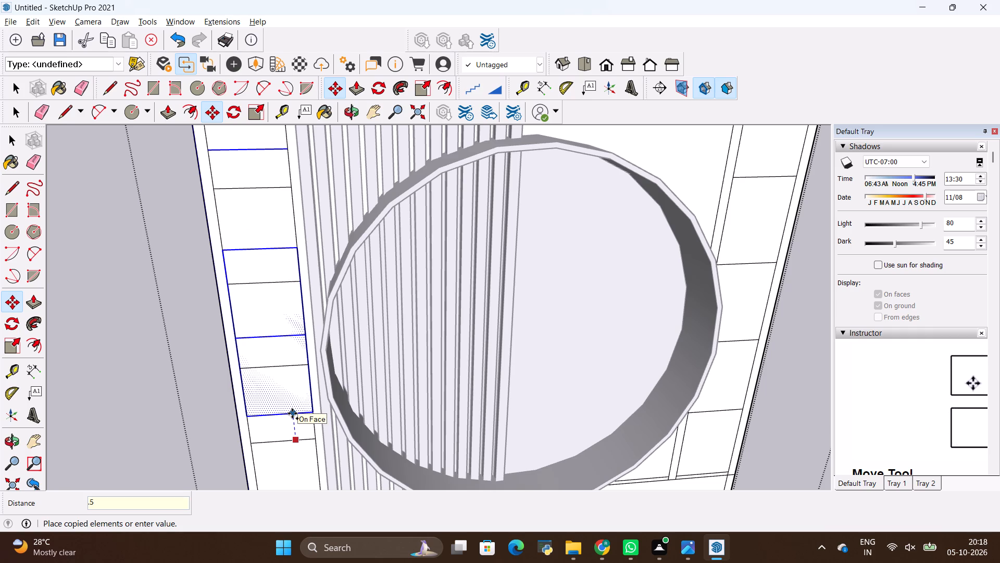
pyautogui.hotkey('shift', '"')
pyautogui.press('Return')
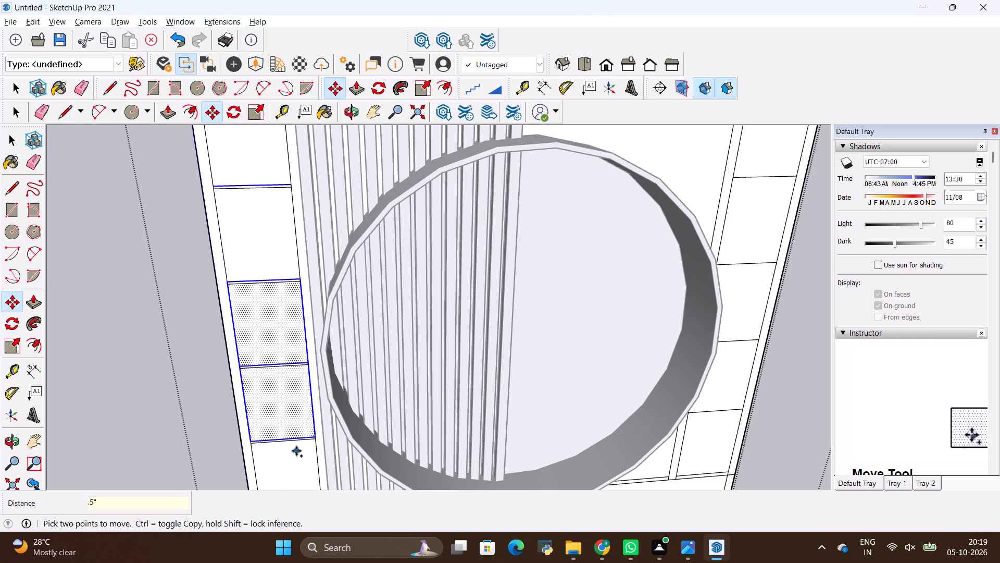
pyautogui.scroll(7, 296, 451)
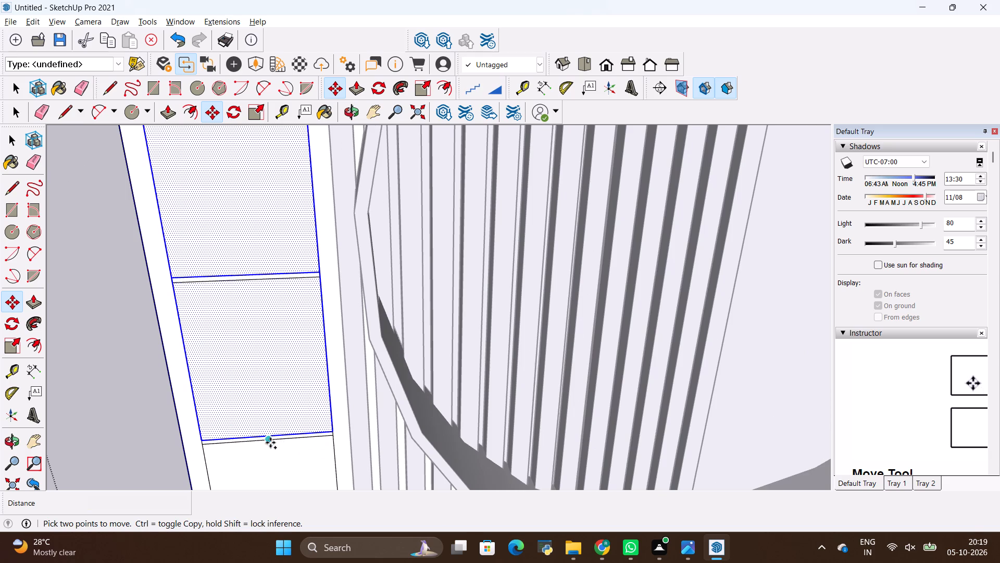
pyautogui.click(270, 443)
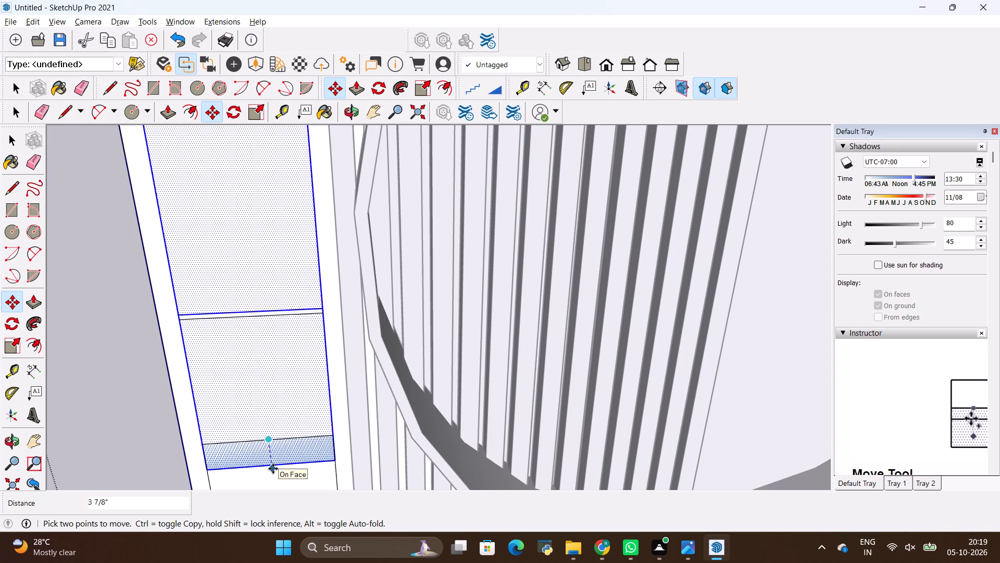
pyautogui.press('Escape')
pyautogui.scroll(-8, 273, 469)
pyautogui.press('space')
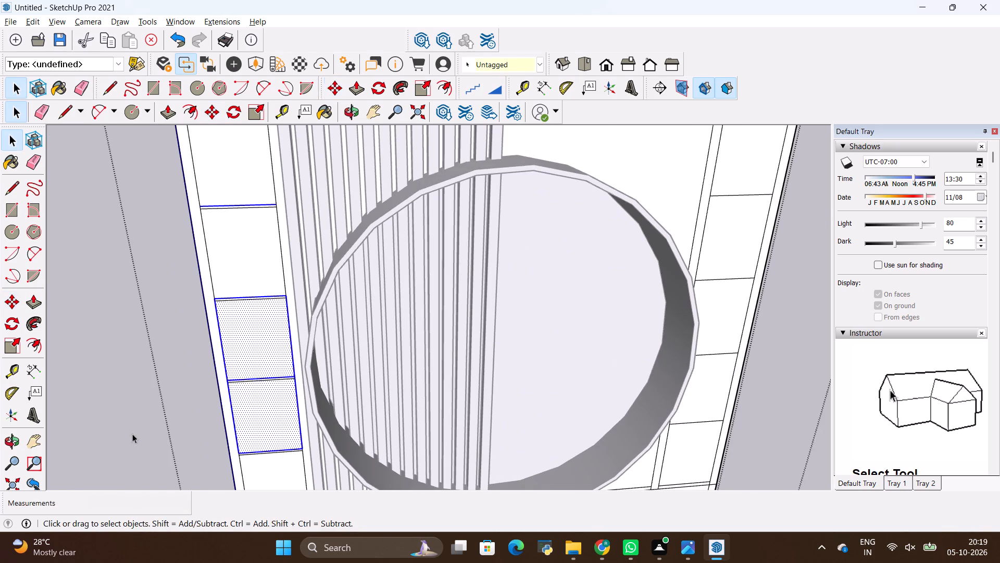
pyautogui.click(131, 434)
# Reopen the panel group and copy the four original divider lines beside the slats downward by 0.5".
pyautogui.scroll(6, 255, 199)
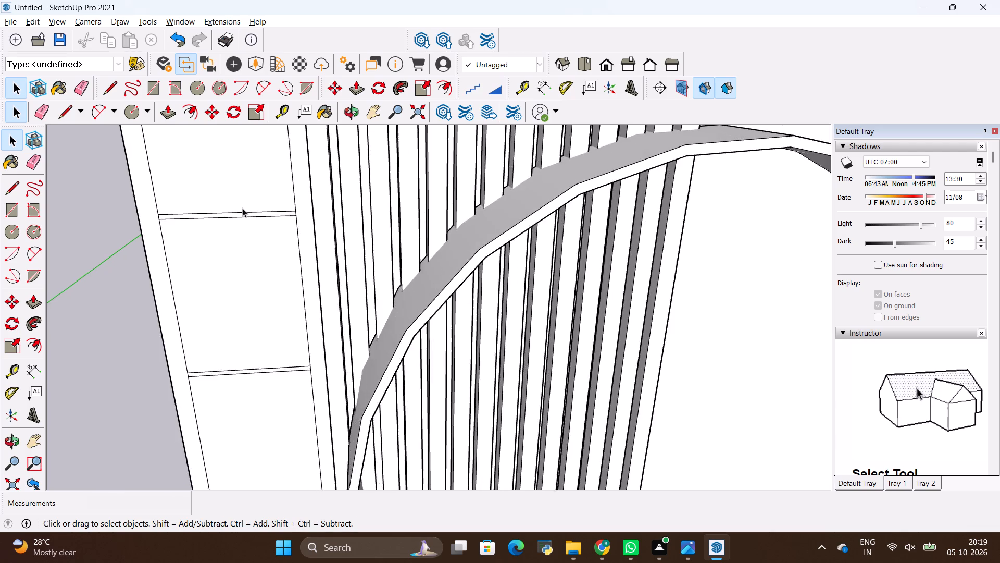
pyautogui.scroll(3, 242, 208)
pyautogui.click(238, 219)
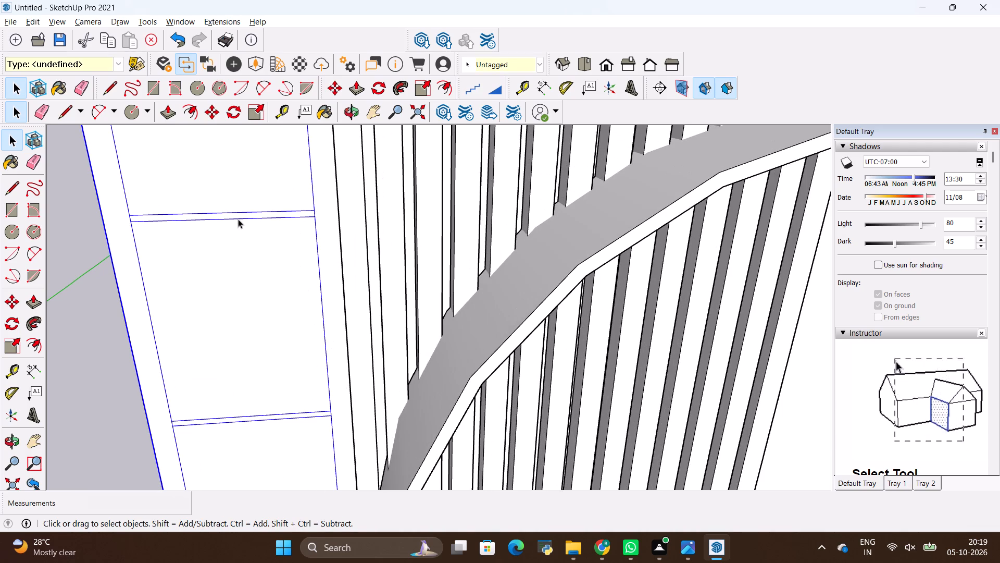
pyautogui.doubleClick(238, 219)
pyautogui.click(238, 219)
pyautogui.scroll(-3, 254, 264)
pyautogui.scroll(3, 245, 407)
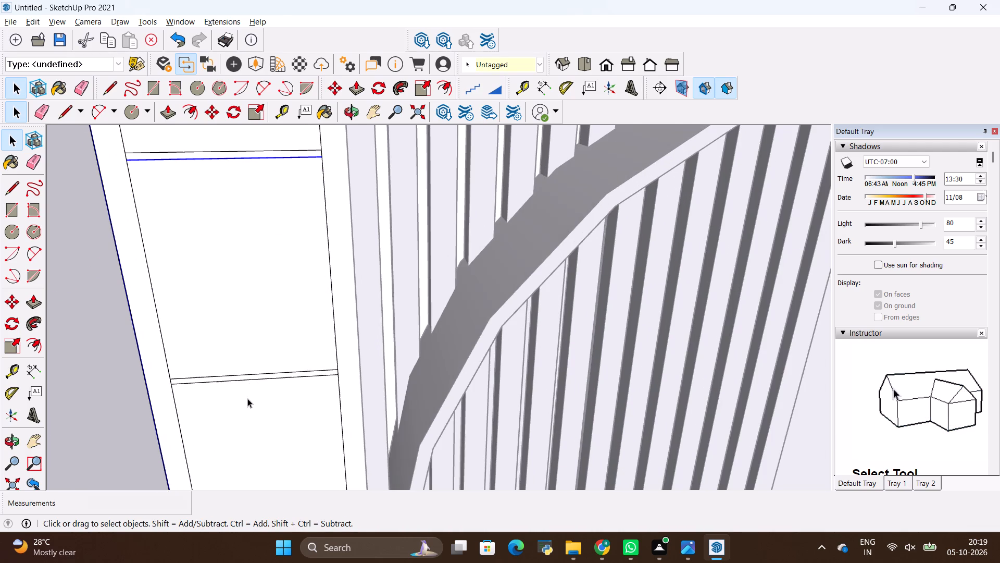
pyautogui.keyDown('ctrl'); pyautogui.click(257, 378); pyautogui.keyUp('ctrl')
pyautogui.keyDown('ctrl'); pyautogui.scroll(-5, 253, 300); pyautogui.keyUp('ctrl')
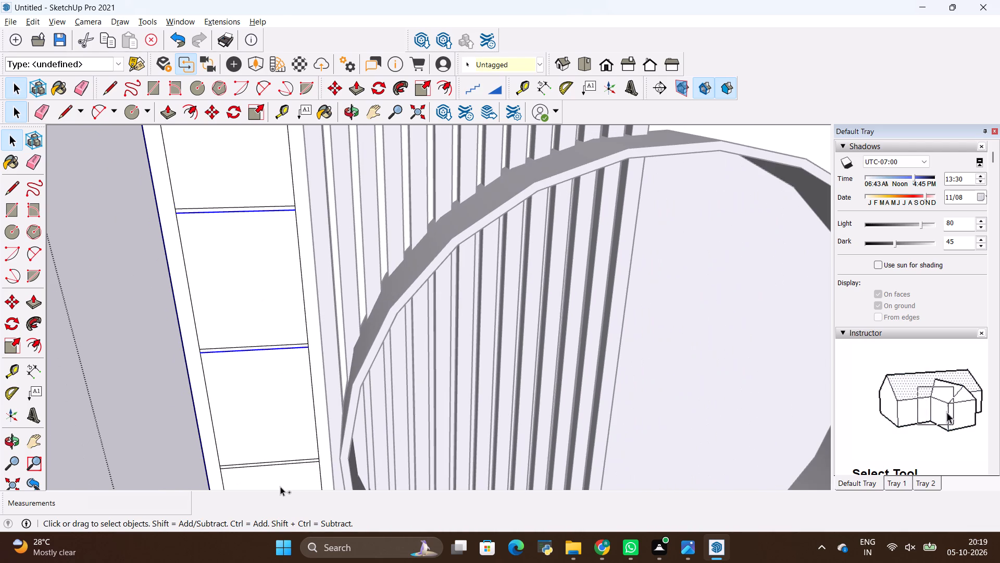
pyautogui.keyDown('ctrl'); pyautogui.scroll(-10, 259, 350); pyautogui.keyUp('ctrl')
pyautogui.keyDown('ctrl'); pyautogui.scroll(11, 254, 430); pyautogui.keyUp('ctrl')
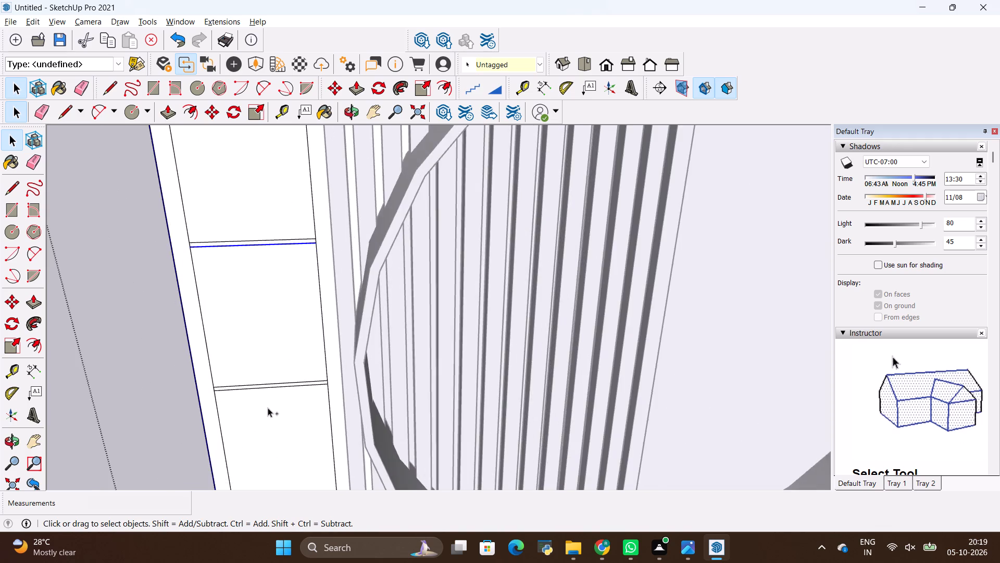
pyautogui.keyDown('ctrl'); pyautogui.scroll(3, 268, 408); pyautogui.keyUp('ctrl')
pyautogui.keyDown('ctrl'); pyautogui.click(275, 384); pyautogui.keyUp('ctrl')
pyautogui.keyDown('ctrl'); pyautogui.scroll(-2, 257, 311); pyautogui.keyUp('ctrl')
pyautogui.keyDown('ctrl'); pyautogui.scroll(1, 257, 311); pyautogui.keyUp('ctrl')
pyautogui.keyDown('ctrl'); pyautogui.scroll(-7, 257, 310); pyautogui.keyUp('ctrl')
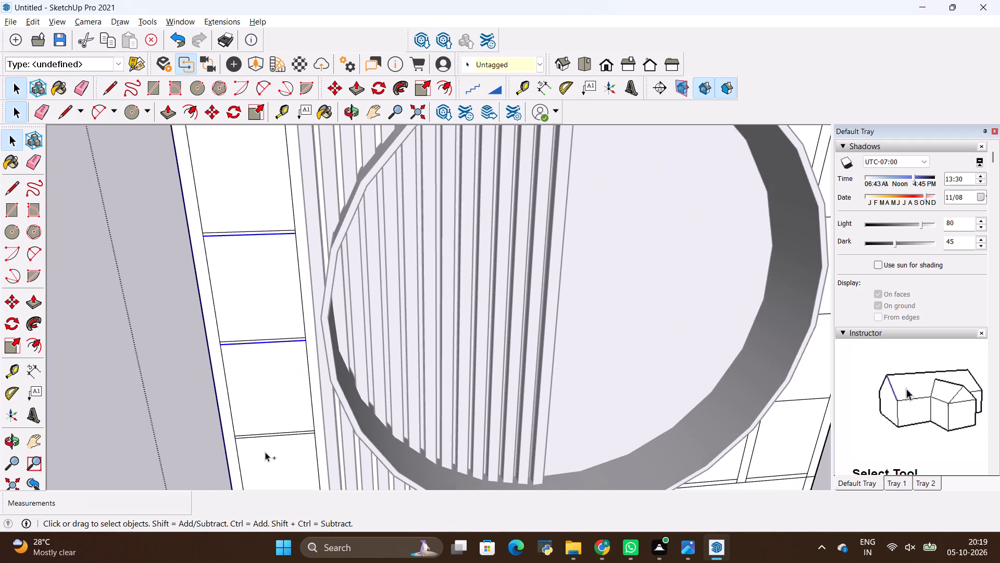
pyautogui.keyDown('ctrl'); pyautogui.scroll(8, 267, 455); pyautogui.keyUp('ctrl')
pyautogui.keyDown('ctrl'); pyautogui.click(278, 420); pyautogui.keyUp('ctrl')
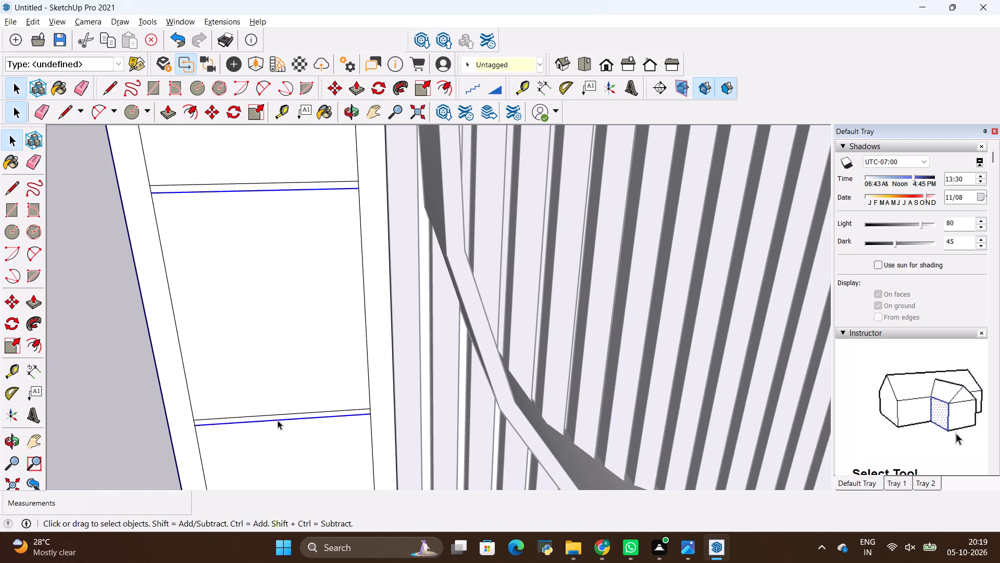
pyautogui.press('m')
pyautogui.click(280, 420)
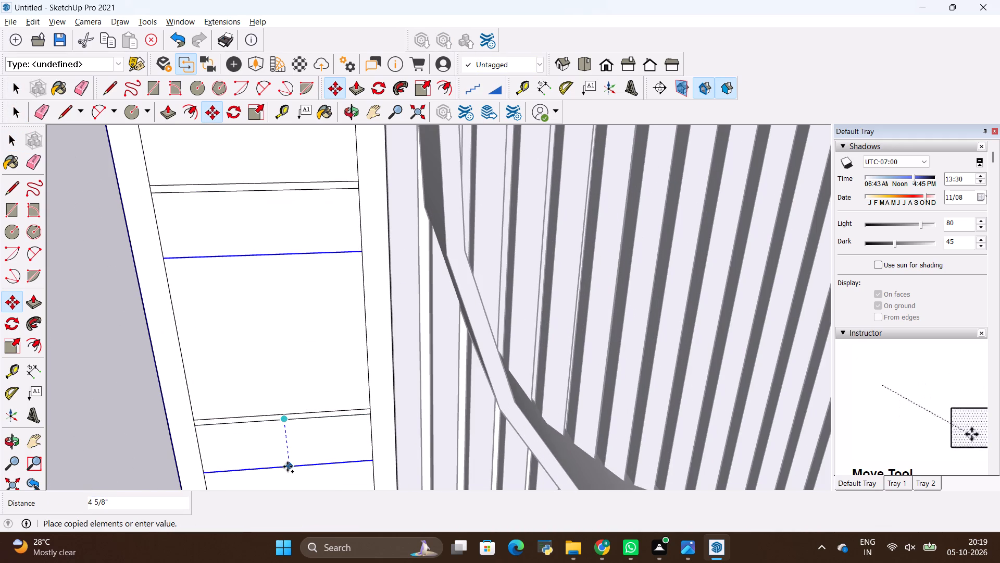
pyautogui.press('BackSpace')
pyautogui.write('.5"')
pyautogui.press('Return')
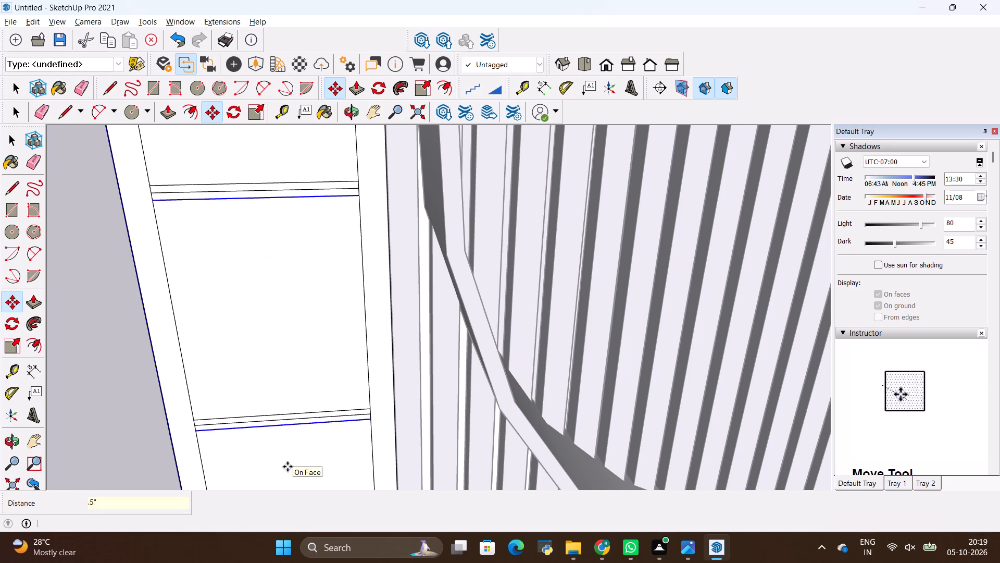
# Erase the original middle line from each of the four dividers beside the slats, keeping the two offset lines, and leave the group.
pyautogui.press('space')
pyautogui.press('e')
pyautogui.scroll(2, 440, 337)
pyautogui.scroll(2, 322, 425)
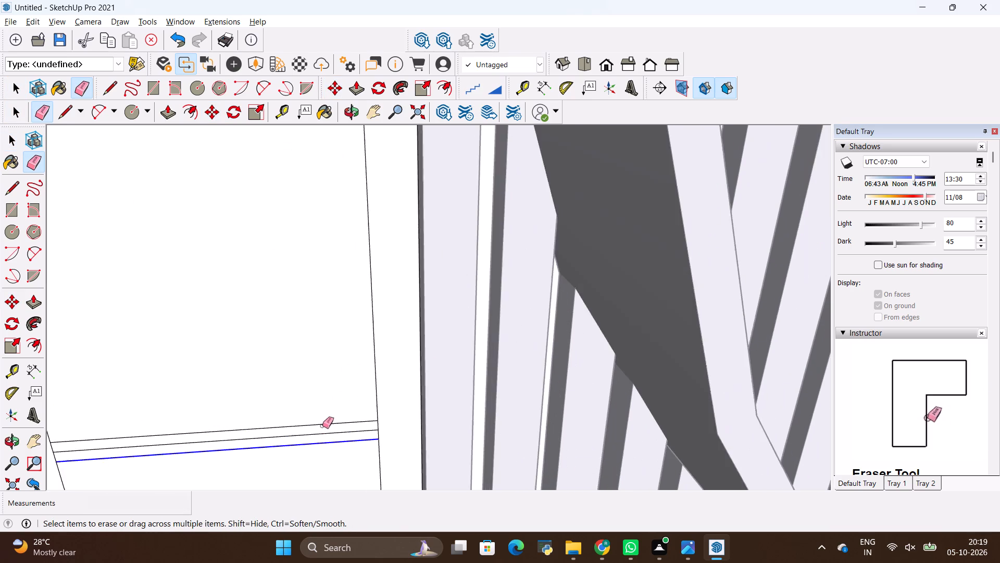
pyautogui.scroll(6, 322, 426)
pyautogui.moveTo(325, 432); pyautogui.dragTo(334, 438)
pyautogui.scroll(-10, 421, 431)
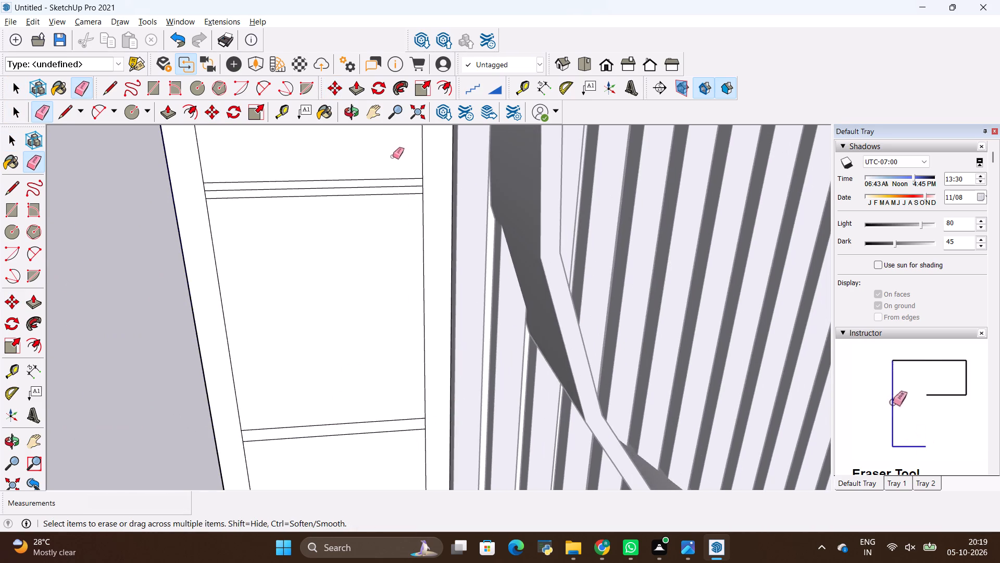
pyautogui.scroll(7, 367, 166)
pyautogui.moveTo(300, 201); pyautogui.dragTo(306, 203)
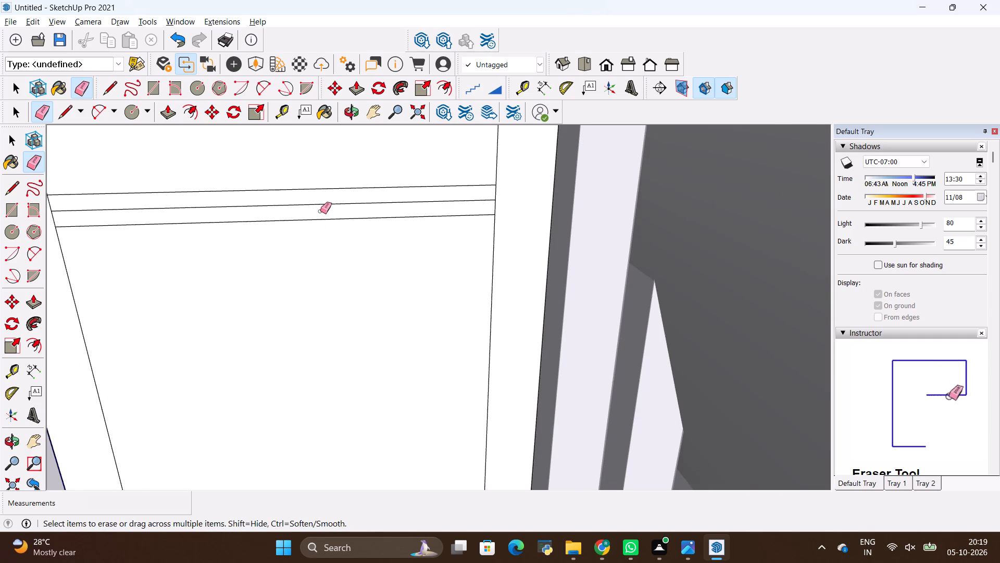
pyautogui.moveTo(327, 201); pyautogui.dragTo(332, 206)
pyautogui.scroll(-14, 323, 292)
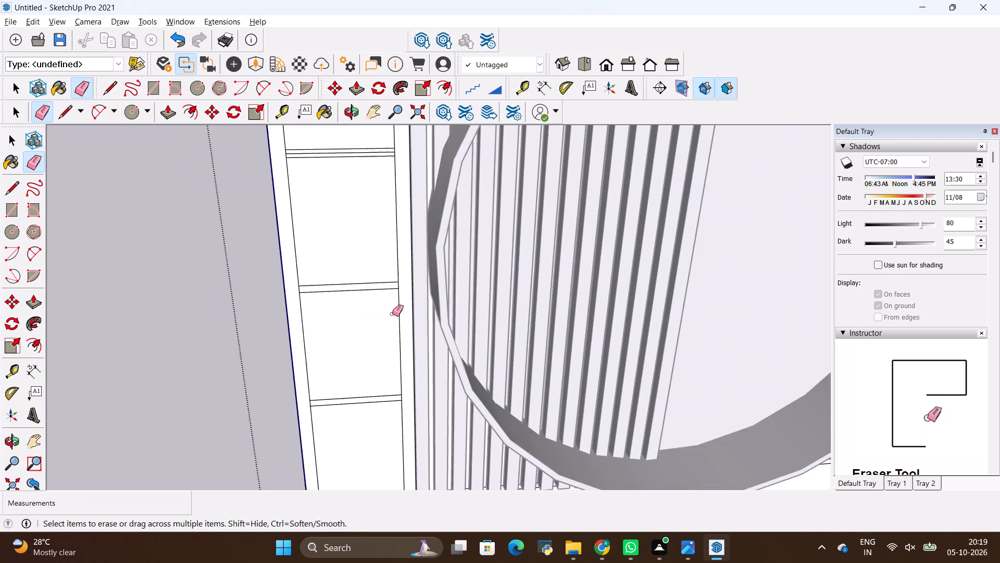
pyautogui.scroll(-6, 392, 314)
pyautogui.scroll(-4, 376, 255)
pyautogui.scroll(13, 358, 180)
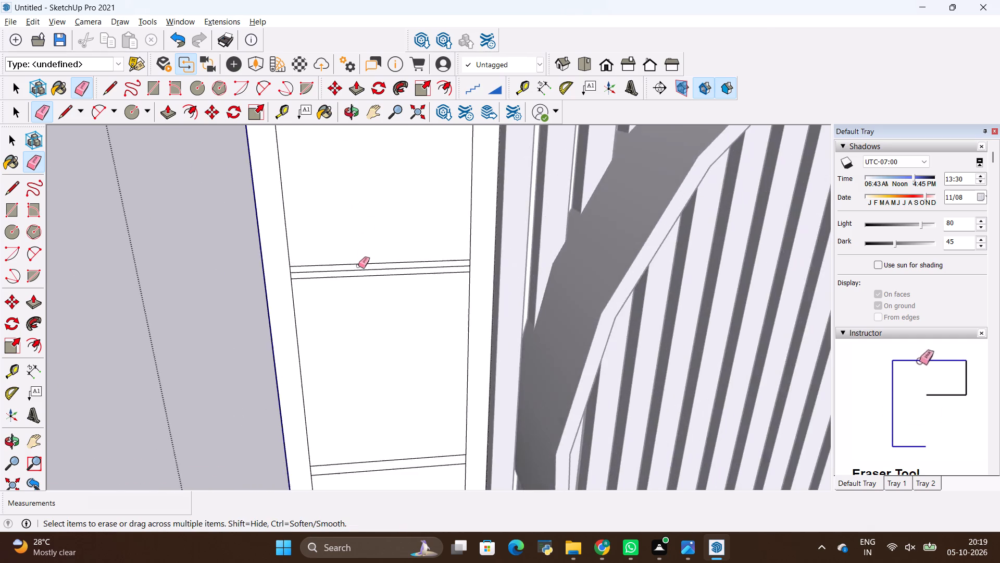
pyautogui.scroll(10, 358, 266)
pyautogui.click(363, 260)
pyautogui.scroll(-8, 321, 354)
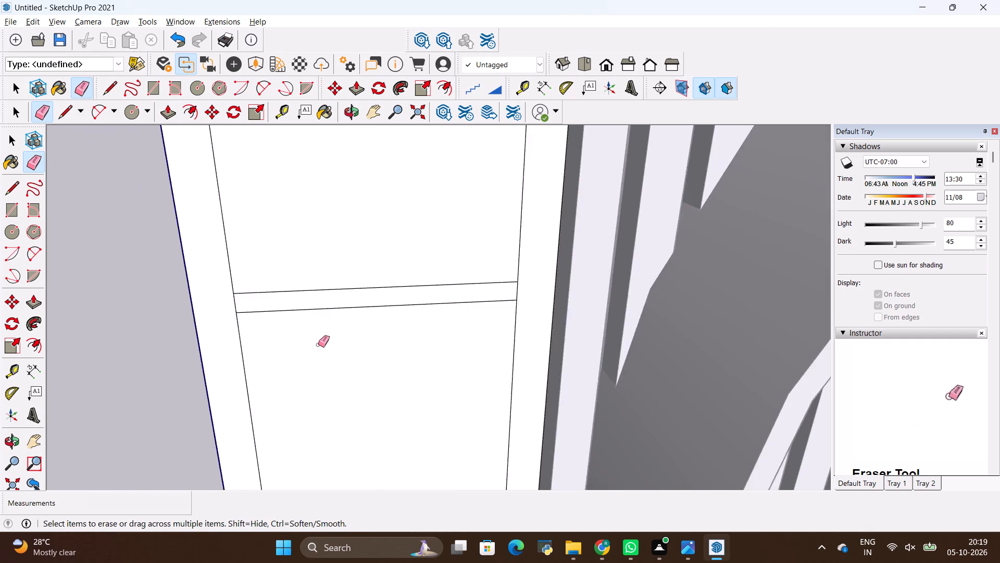
pyautogui.scroll(-9, 318, 345)
pyautogui.scroll(11, 353, 149)
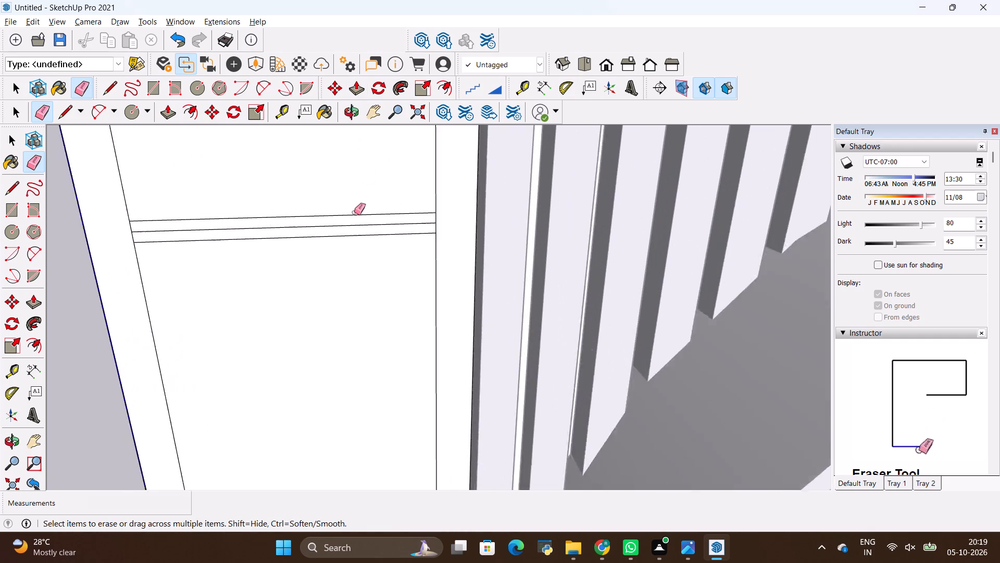
pyautogui.scroll(4, 354, 212)
pyautogui.moveTo(353, 221); pyautogui.dragTo(362, 239)
pyautogui.scroll(-19, 340, 292)
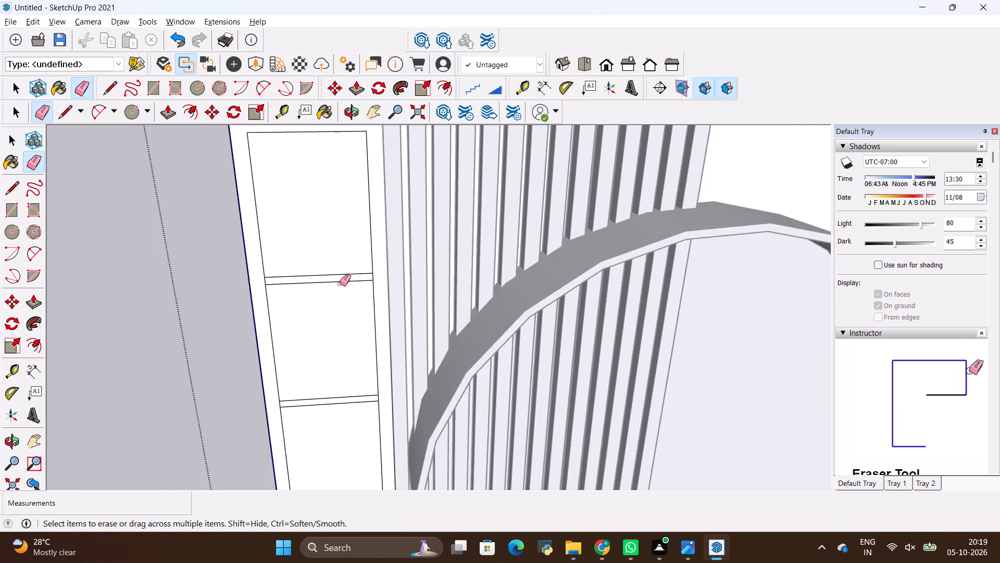
pyautogui.scroll(-3, 340, 284)
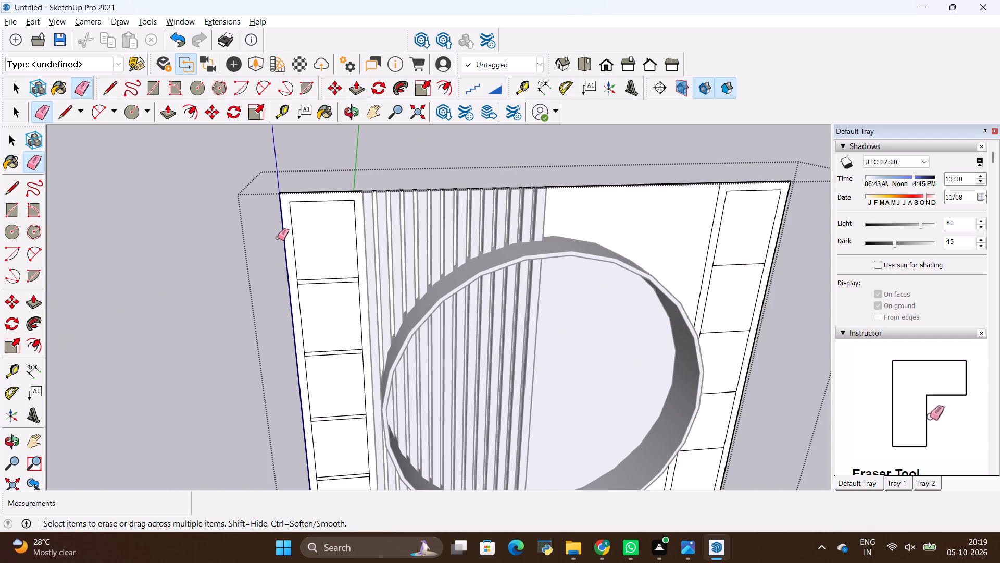
pyautogui.scroll(-5, 215, 217)
pyautogui.press('space')
pyautogui.click(189, 240)
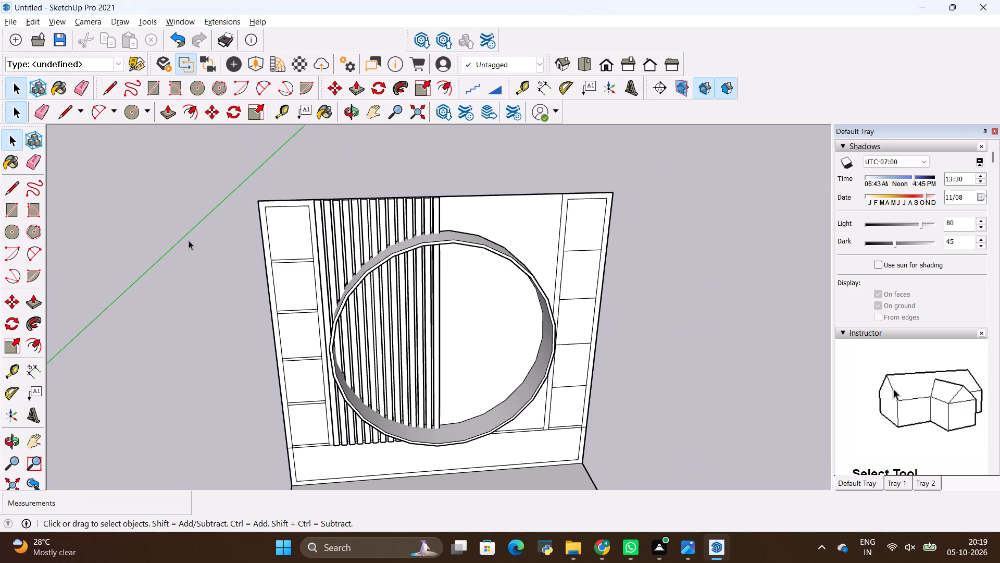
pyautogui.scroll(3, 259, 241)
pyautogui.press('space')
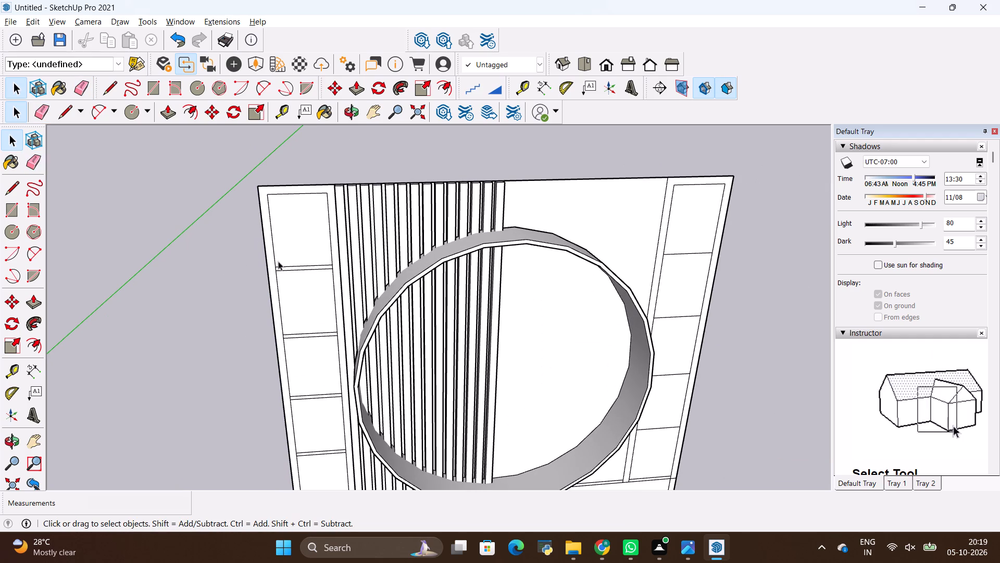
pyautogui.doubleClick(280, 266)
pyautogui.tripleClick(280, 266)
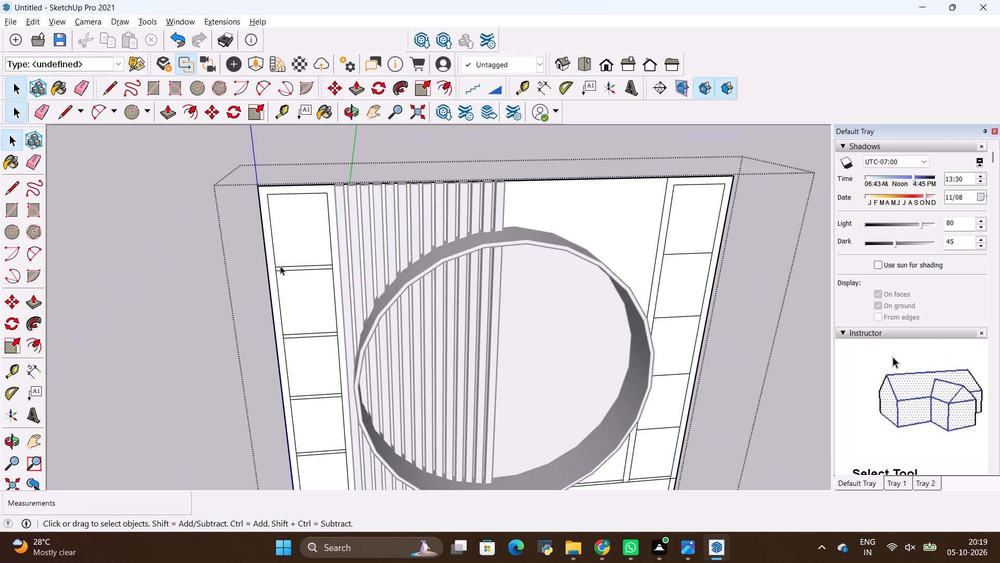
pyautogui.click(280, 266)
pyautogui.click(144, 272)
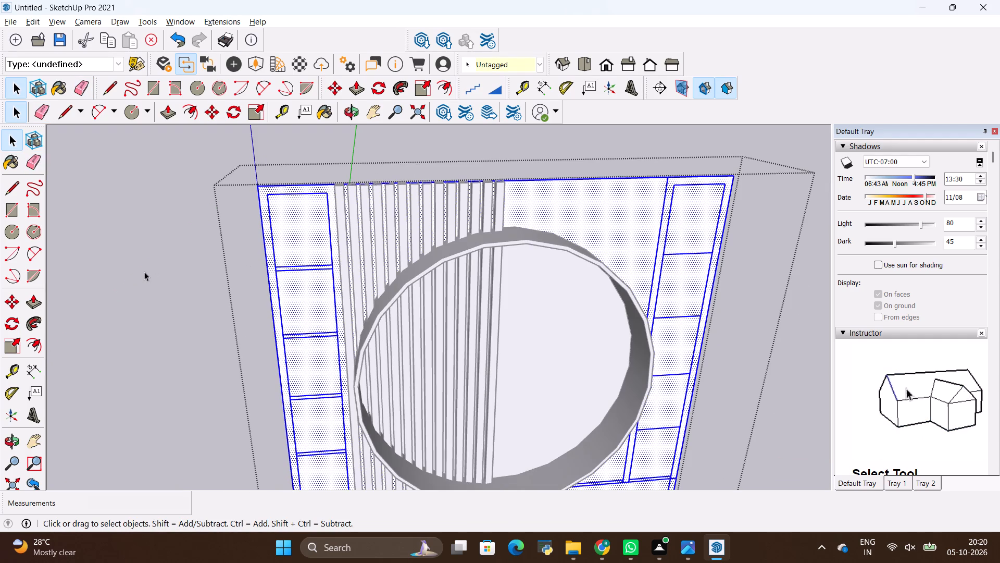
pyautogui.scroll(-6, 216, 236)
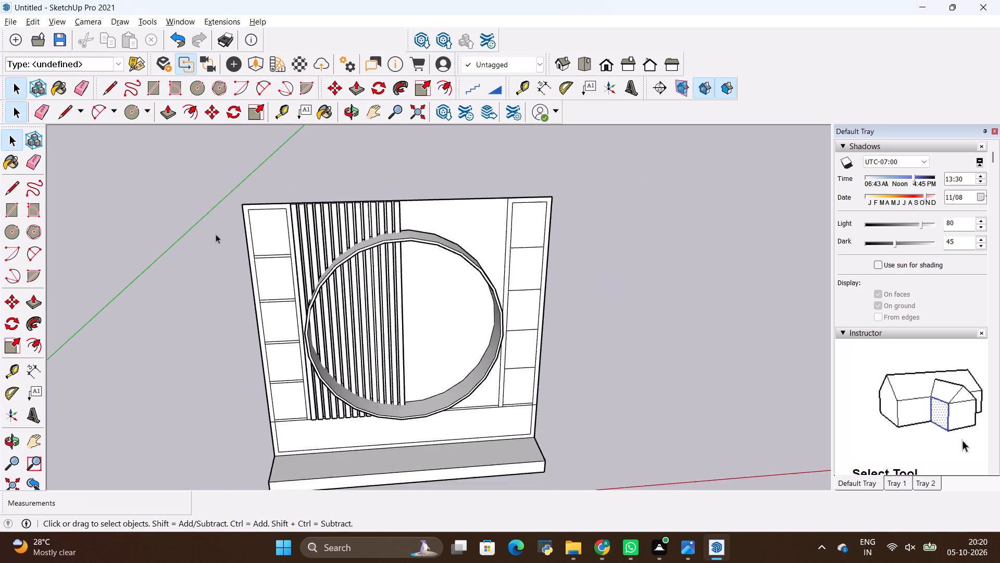
# Open the panel group and copy the four divider lines of the inset frame opposite the slats upward by 0.5".
pyautogui.scroll(-2, 216, 234)
pyautogui.scroll(13, 490, 235)
pyautogui.click(436, 255)
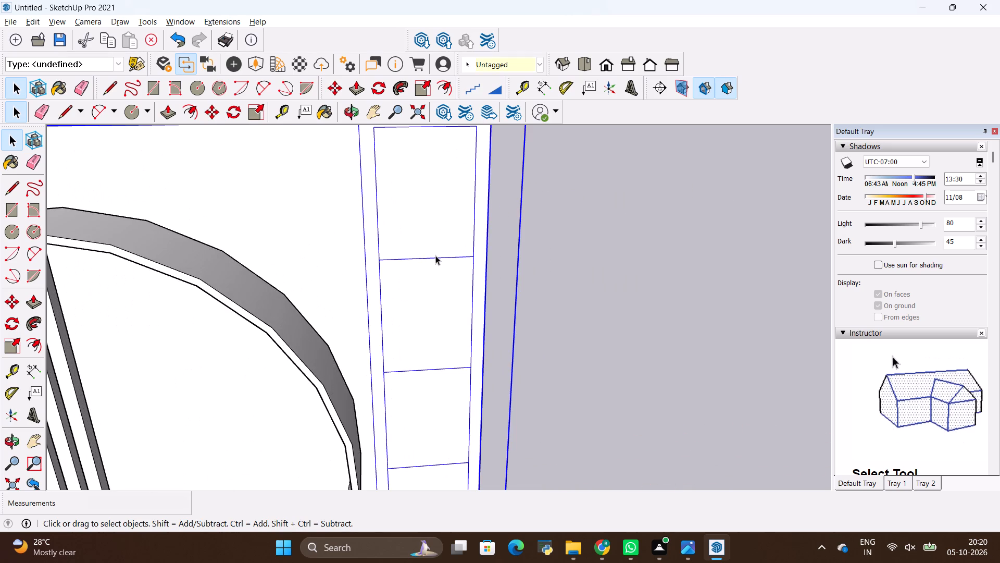
pyautogui.doubleClick(435, 257)
pyautogui.scroll(3, 433, 257)
pyautogui.click(433, 257)
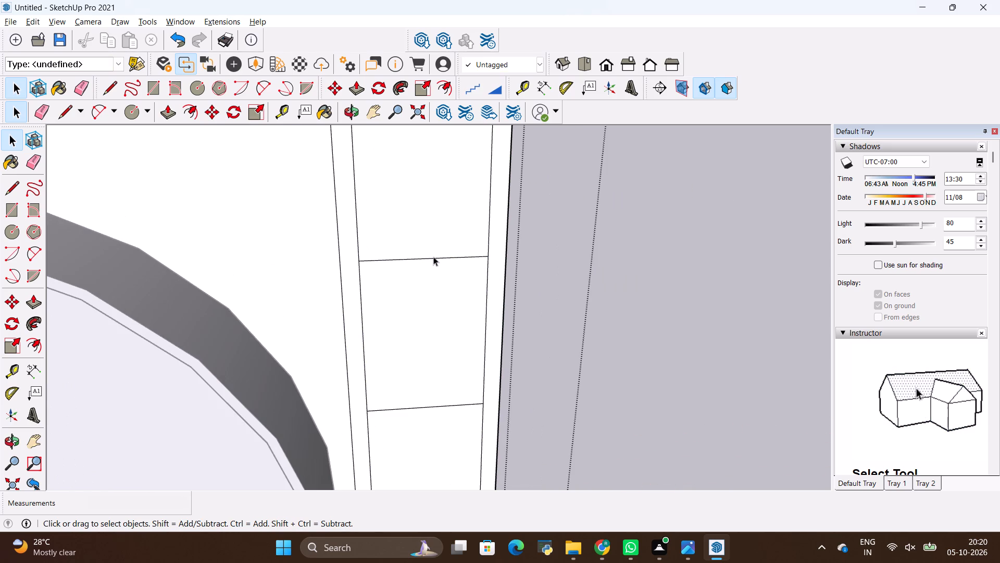
pyautogui.scroll(-5, 433, 253)
pyautogui.click(436, 256)
pyautogui.scroll(-4, 441, 284)
pyautogui.scroll(2, 428, 345)
pyautogui.keyDown('ctrl'); pyautogui.click(428, 330); pyautogui.keyUp('ctrl')
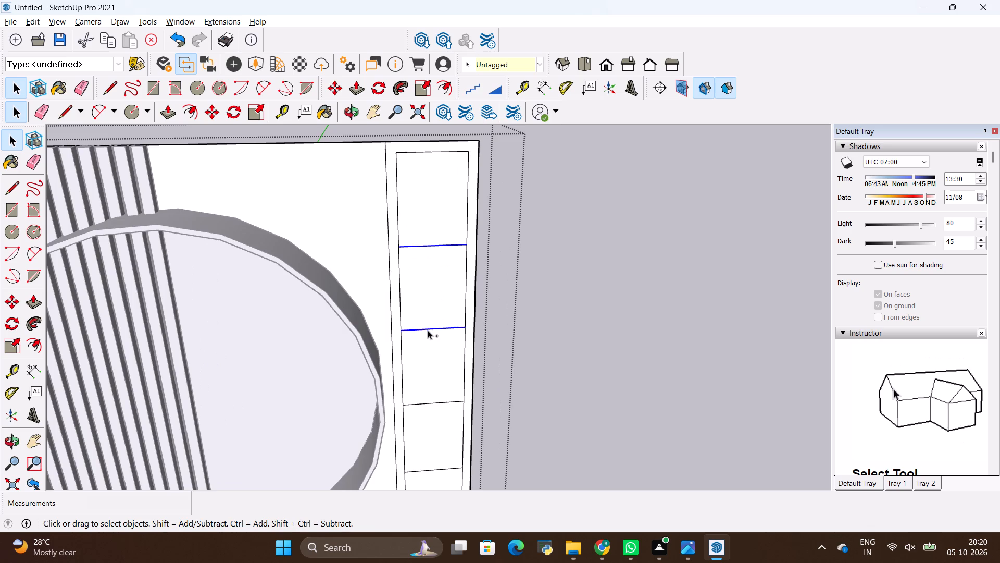
pyautogui.keyDown('ctrl'); pyautogui.scroll(-5, 433, 310); pyautogui.keyUp('ctrl')
pyautogui.keyDown('ctrl'); pyautogui.scroll(2, 432, 371); pyautogui.keyUp('ctrl')
pyautogui.keyDown('ctrl'); pyautogui.click(432, 364); pyautogui.keyUp('ctrl')
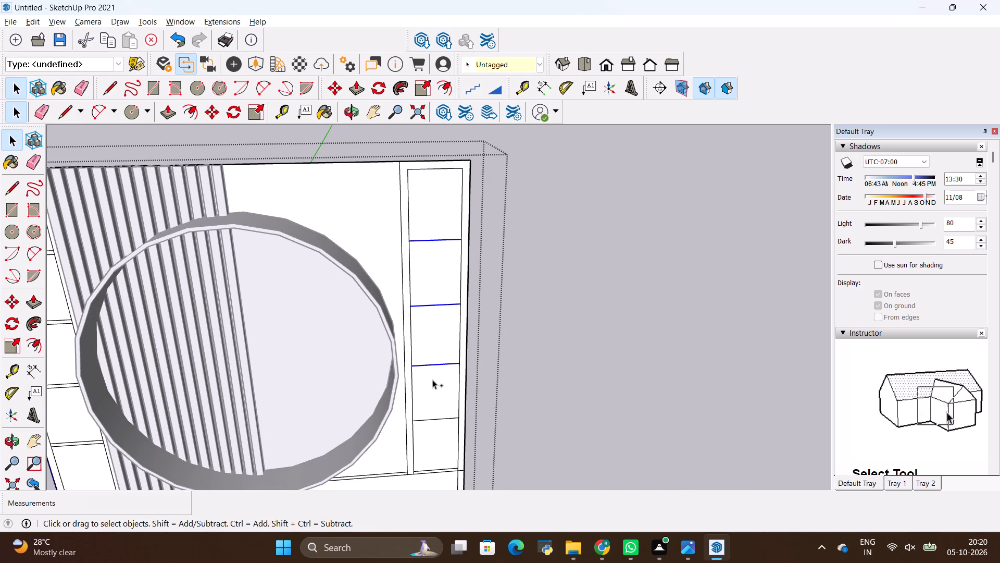
pyautogui.keyDown('ctrl'); pyautogui.click(430, 419); pyautogui.keyUp('ctrl')
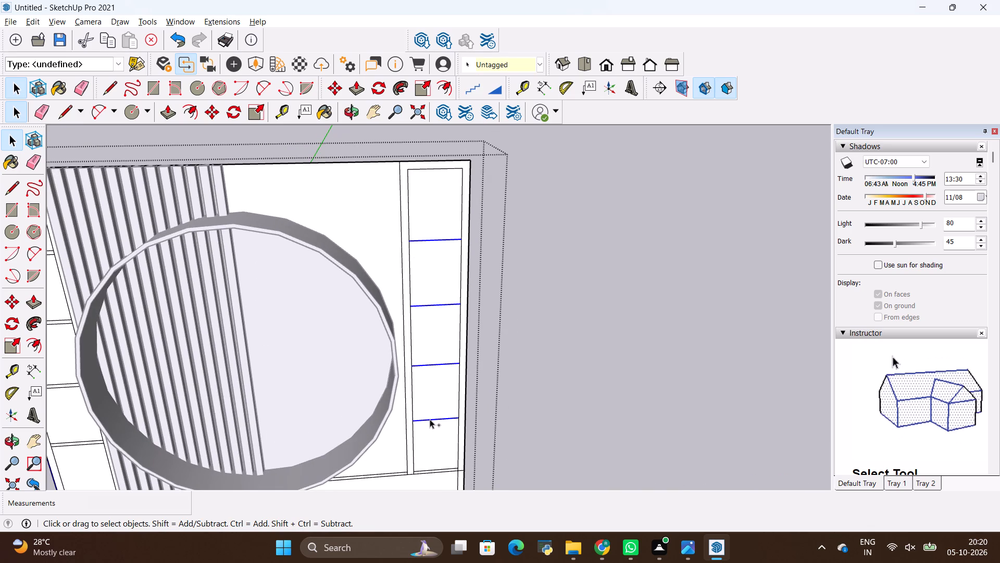
pyautogui.press('m')
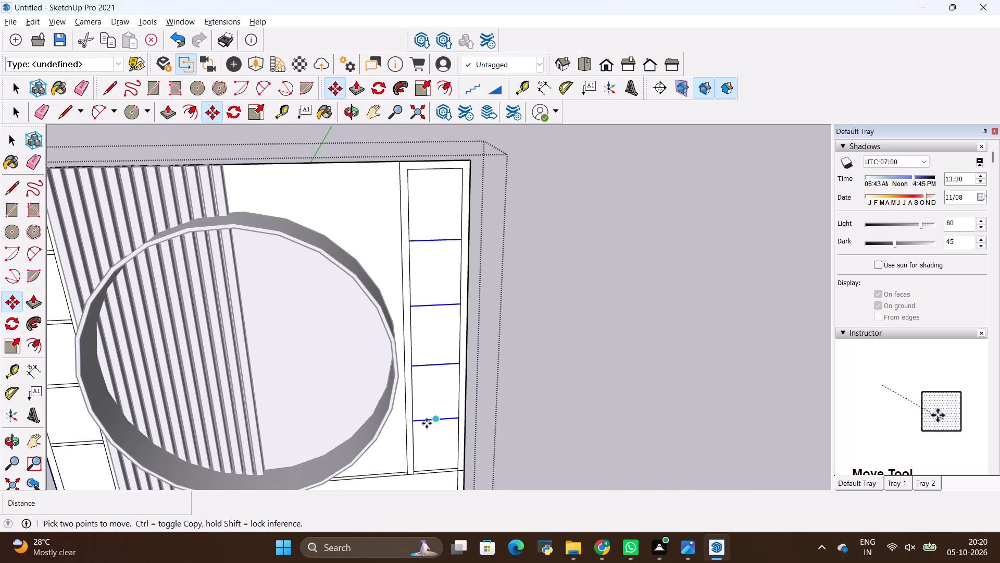
pyautogui.scroll(3, 425, 423)
pyautogui.click(425, 423)
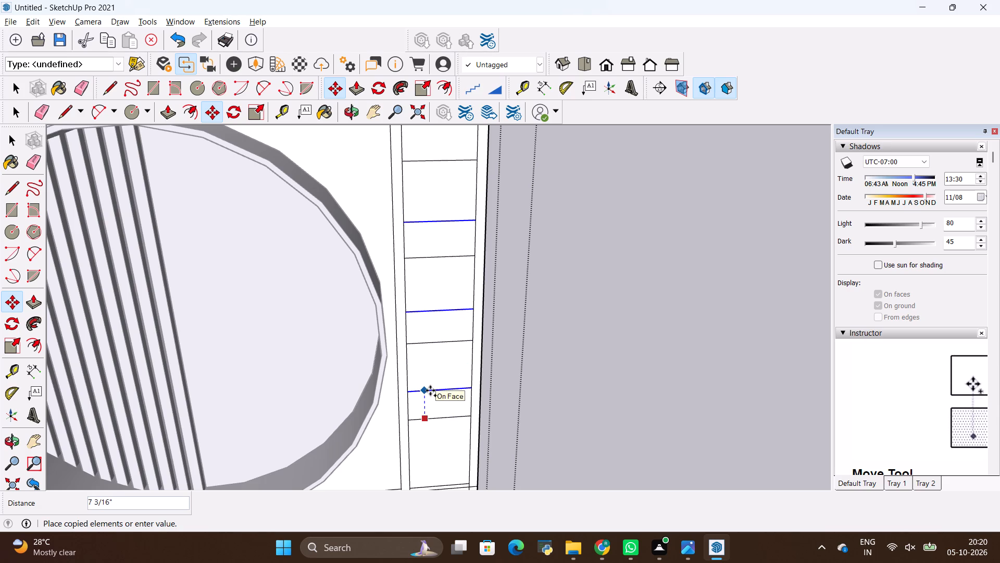
pyautogui.press('BackSpace')
pyautogui.write('.5"')
pyautogui.press('Return')
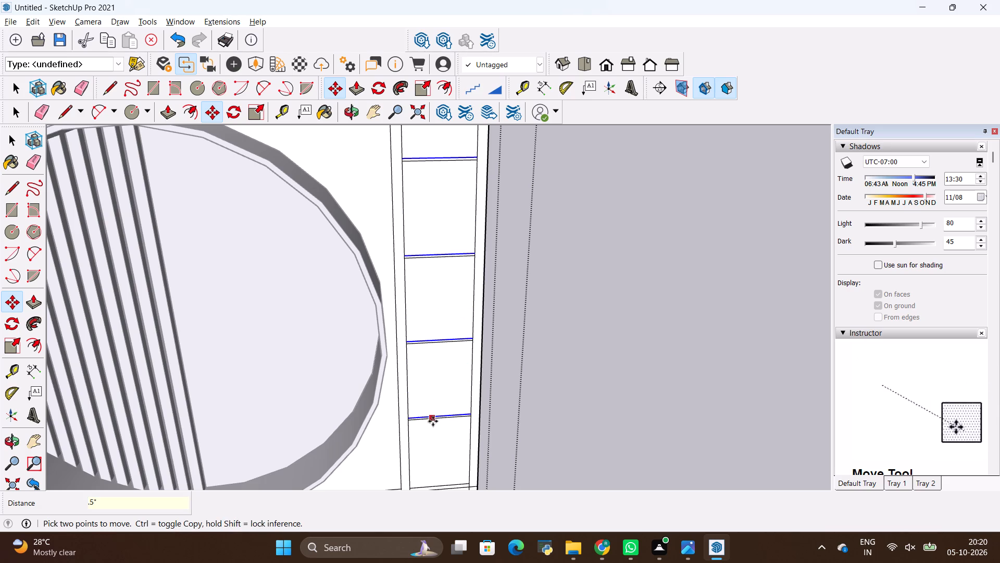
# Copy the four upper offset lines back down by 0.5" onto the original divider lines.
pyautogui.scroll(12, 440, 425)
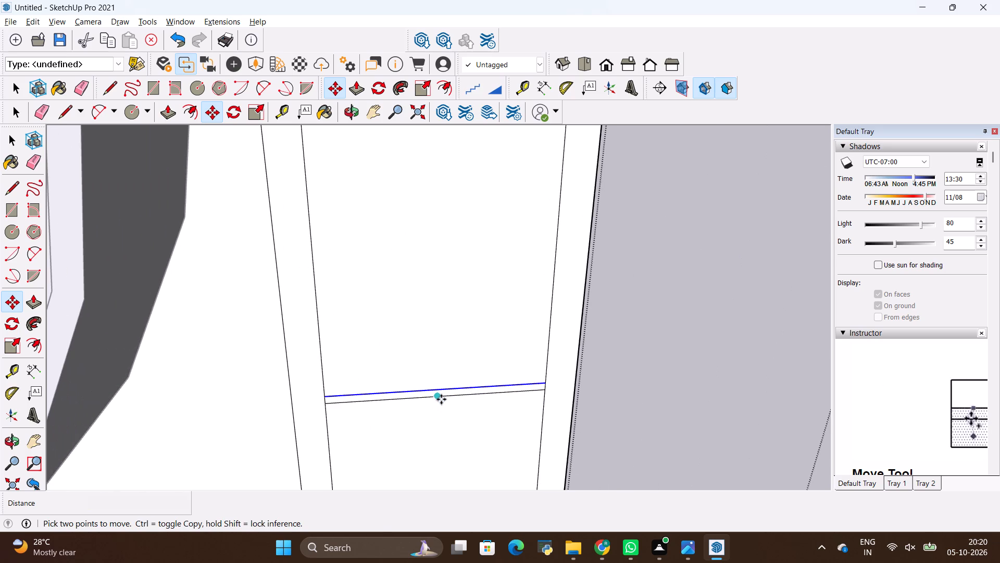
pyautogui.click(441, 399)
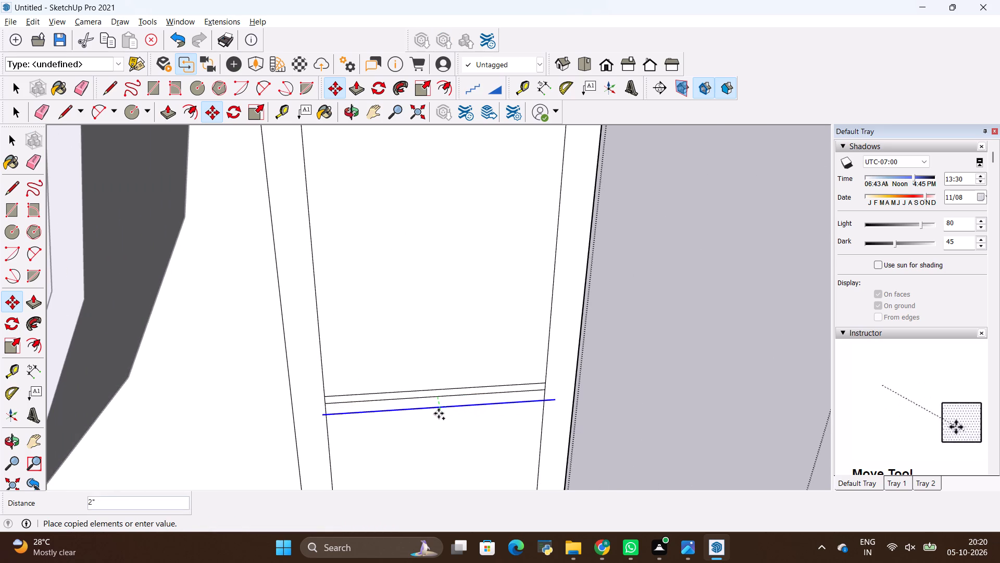
pyautogui.scroll(-8, 440, 412)
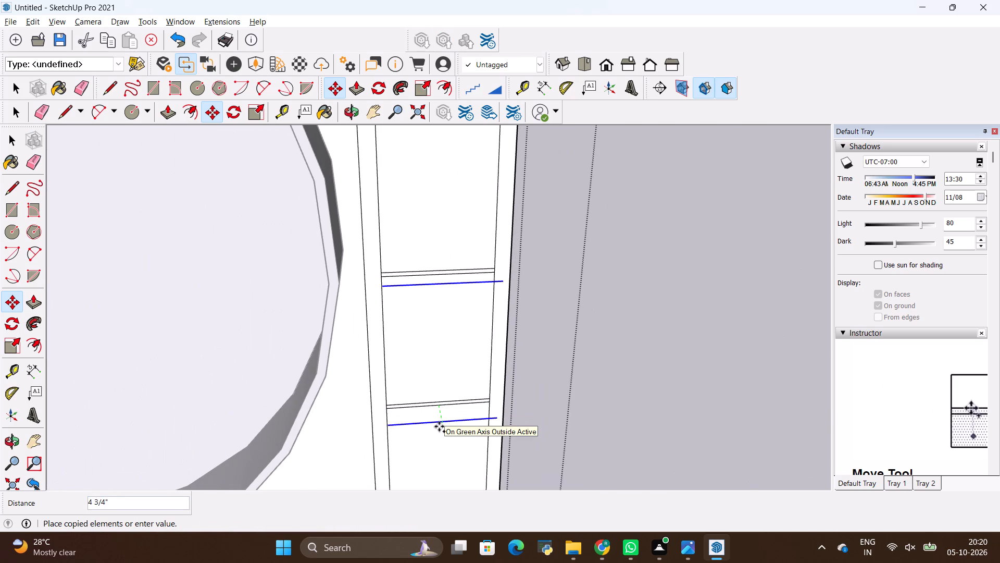
pyautogui.press('BackSpace')
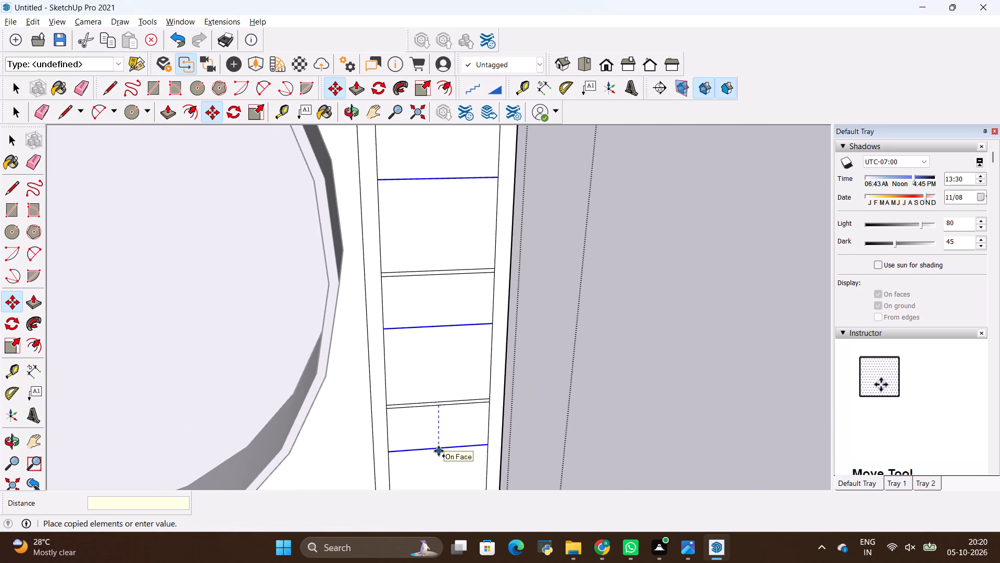
pyautogui.write('.5"')
pyautogui.press('Return')
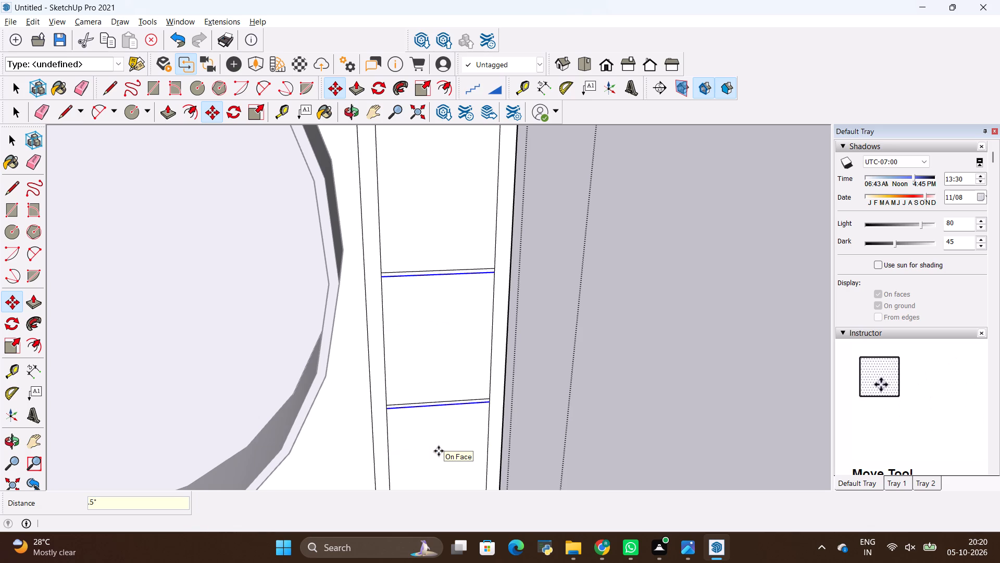
# Copy the four selected divider lines of the frame opposite the slats downward by another 0.5".
pyautogui.scroll(-5, 439, 450)
pyautogui.scroll(8, 440, 450)
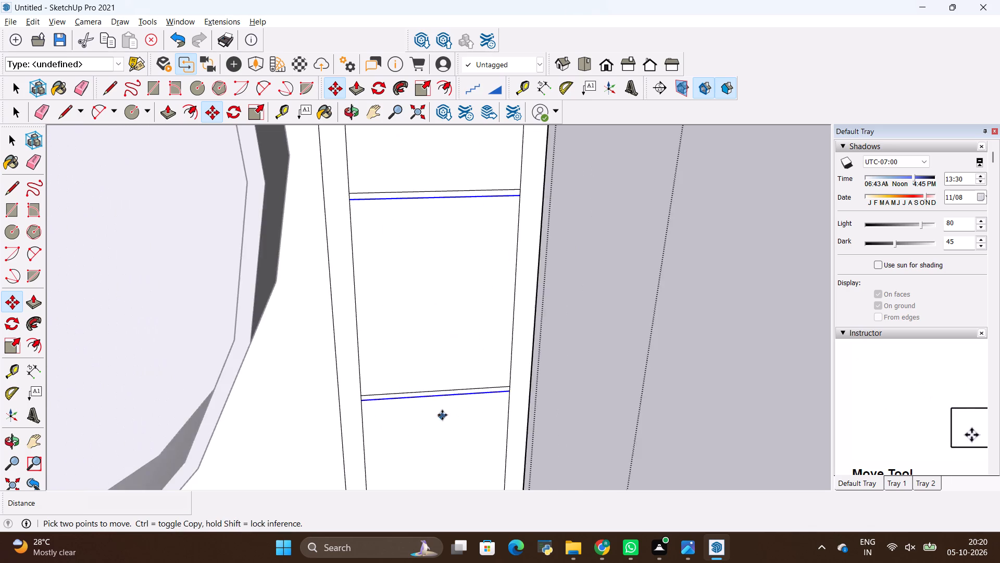
pyautogui.scroll(5, 442, 415)
pyautogui.click(445, 388)
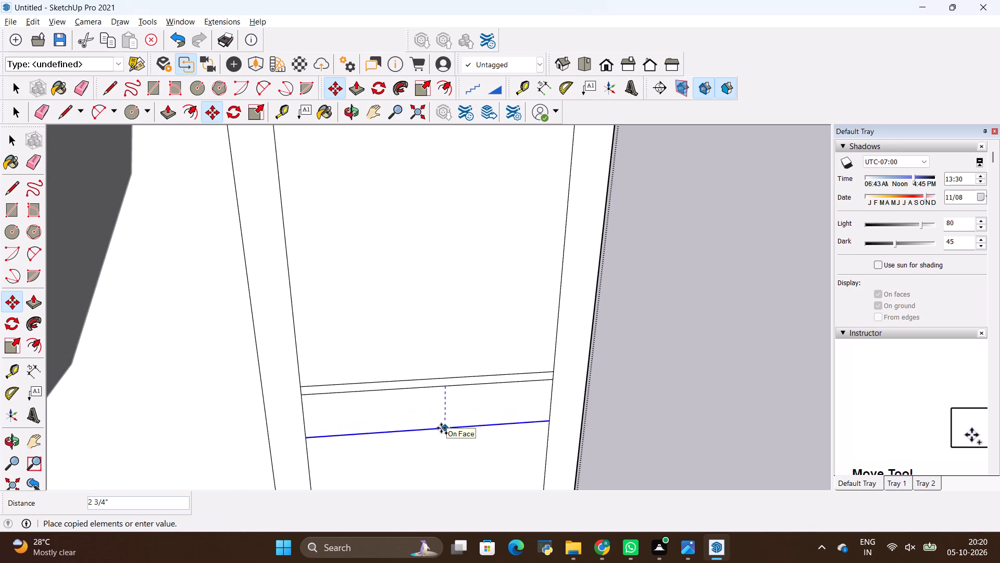
pyautogui.press('BackSpace')
pyautogui.write('.5"')
pyautogui.press('Return')
# Erase the middle line from each of the four dividers opposite the slats, keeping the two outer lines, and leave the group.
pyautogui.scroll(4, 527, 277)
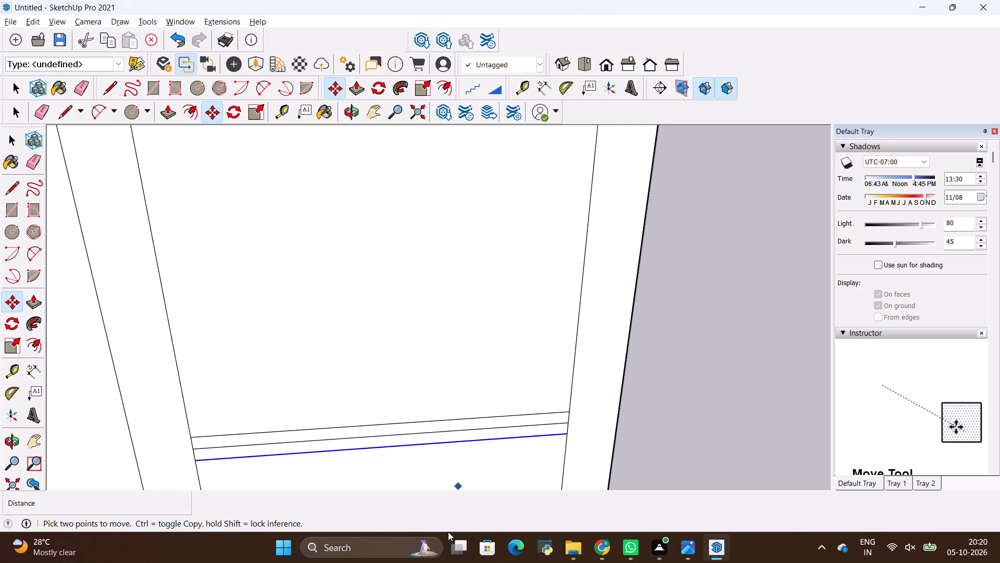
pyautogui.scroll(5, 444, 449)
pyautogui.press('e')
pyautogui.moveTo(444, 418); pyautogui.dragTo(451, 425)
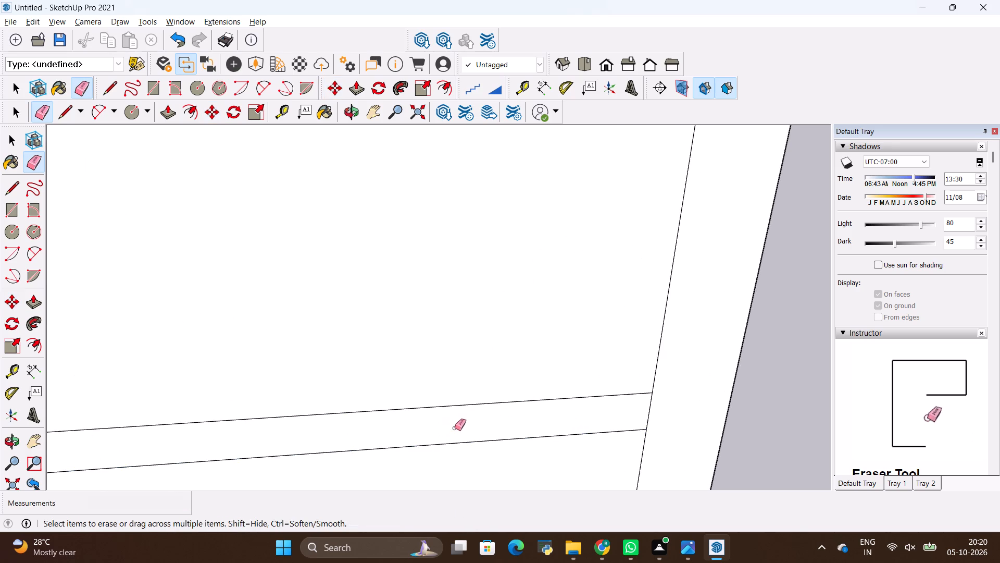
pyautogui.scroll(-18, 455, 429)
pyautogui.scroll(15, 445, 267)
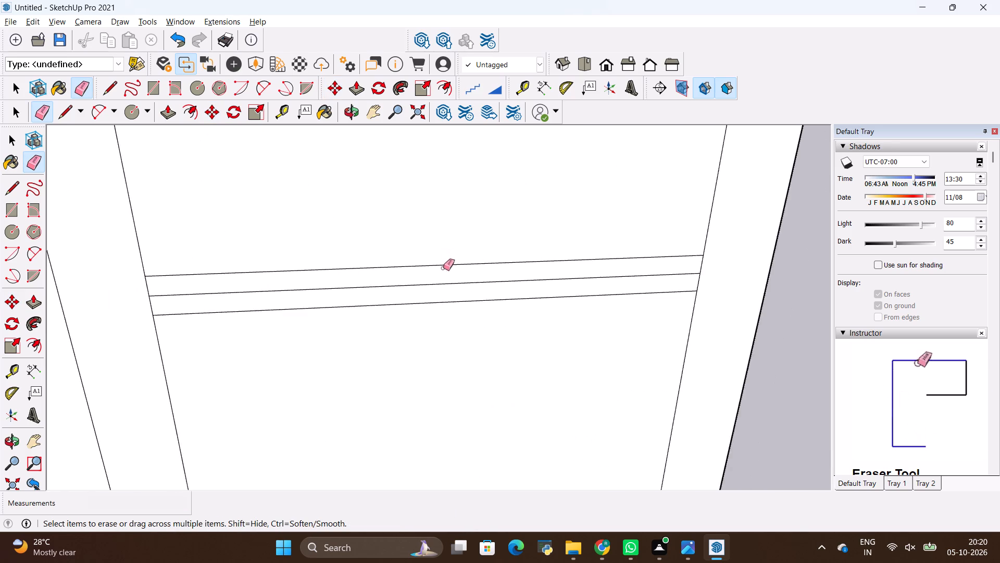
pyautogui.scroll(2, 443, 268)
pyautogui.moveTo(443, 283); pyautogui.dragTo(452, 290)
pyautogui.scroll(-17, 452, 392)
pyautogui.scroll(1, 455, 389)
pyautogui.scroll(-3, 455, 389)
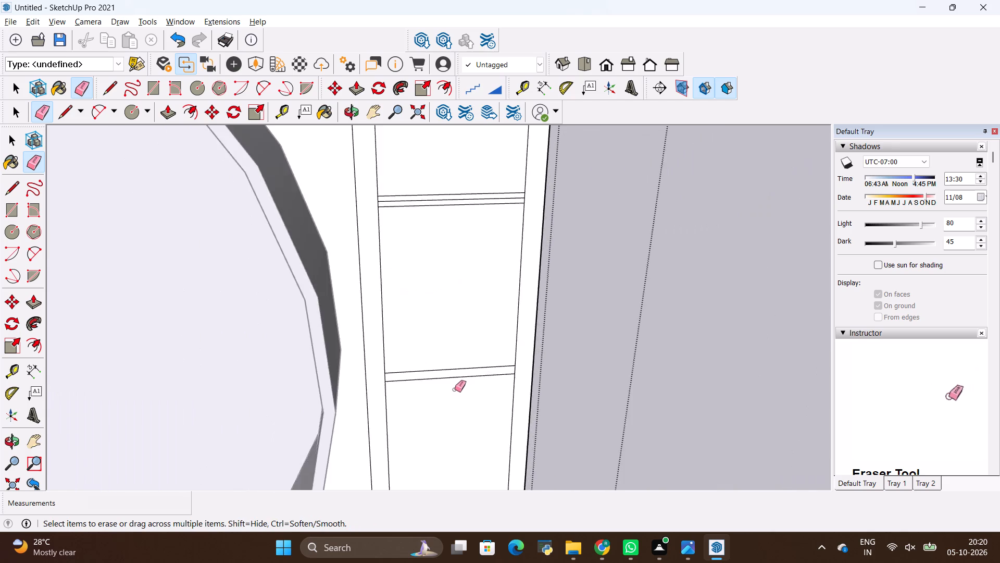
pyautogui.scroll(-7, 455, 389)
pyautogui.scroll(20, 450, 212)
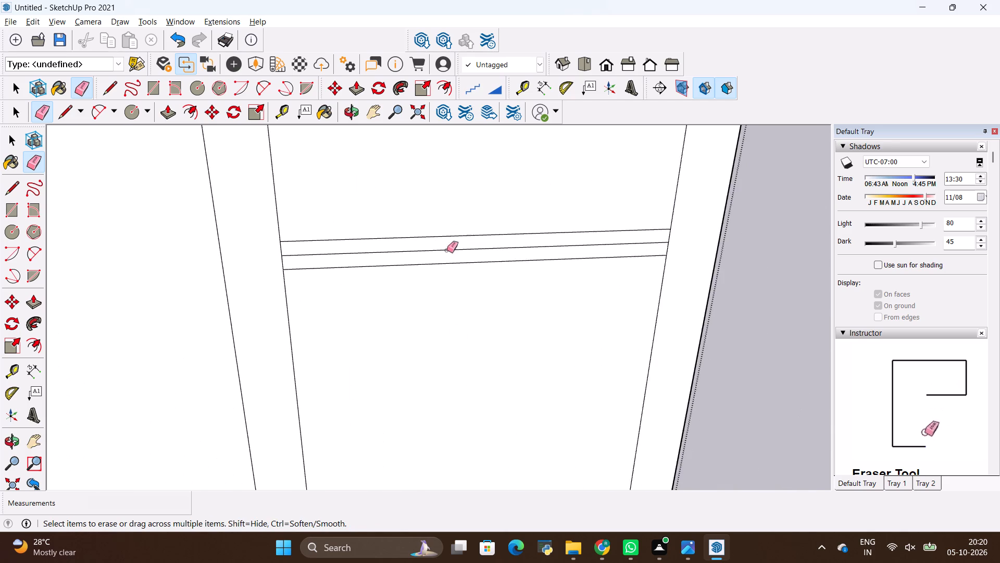
pyautogui.scroll(2, 447, 250)
pyautogui.moveTo(452, 246); pyautogui.dragTo(460, 251)
pyautogui.scroll(-16, 454, 247)
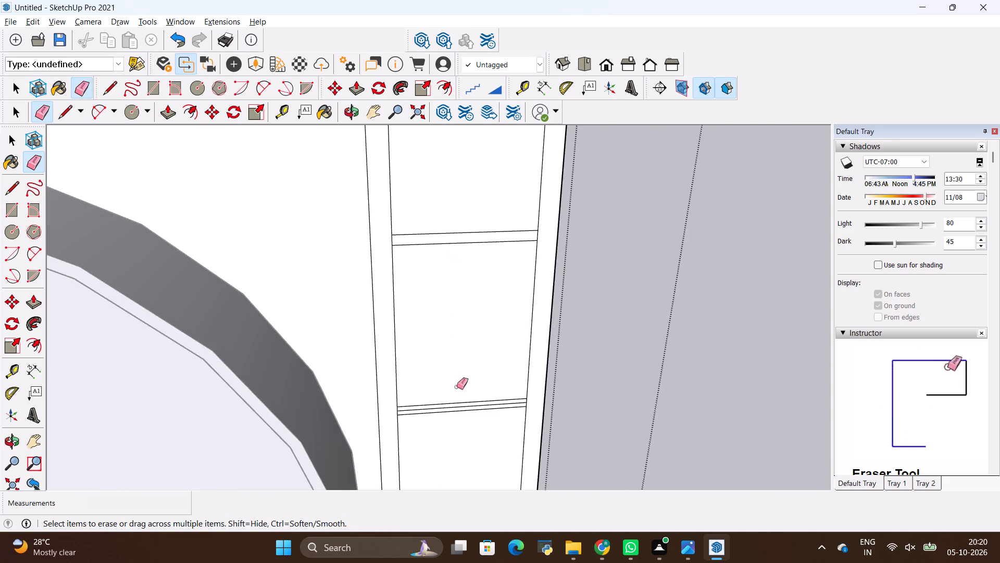
pyautogui.scroll(13, 466, 416)
pyautogui.moveTo(475, 379); pyautogui.dragTo(488, 391)
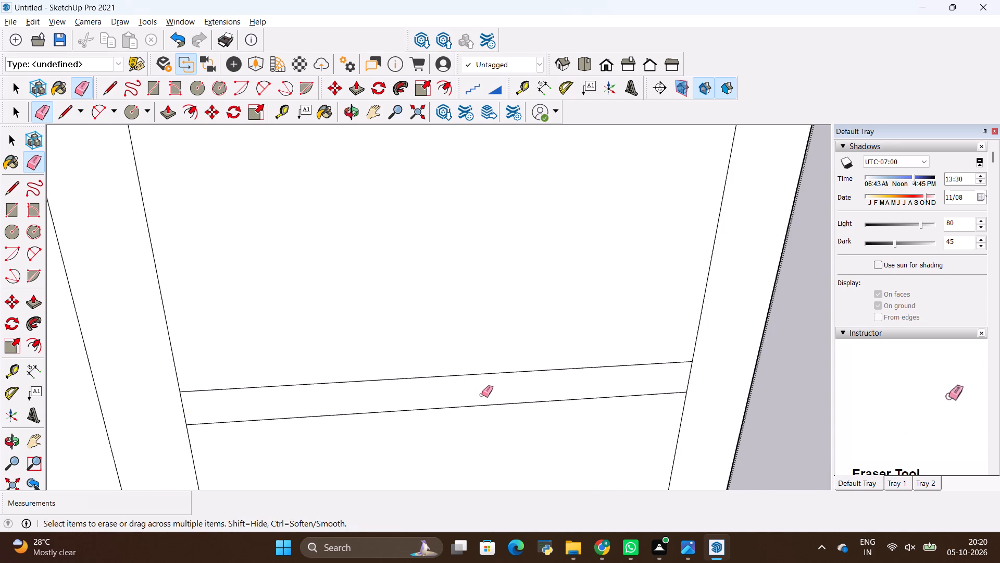
pyautogui.scroll(-20, 472, 399)
pyautogui.scroll(-3, 472, 399)
pyautogui.press('space')
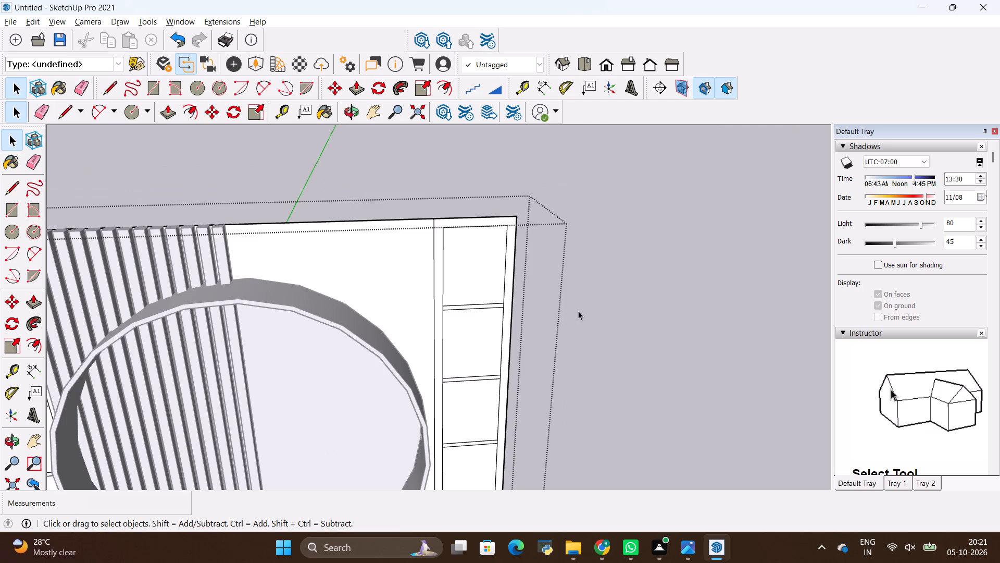
pyautogui.click(585, 306)
# Examine the divider lines of both inset frames and the frame's junction with the horizontal strip above the base.
pyautogui.scroll(-11, 418, 253)
pyautogui.scroll(12, 429, 239)
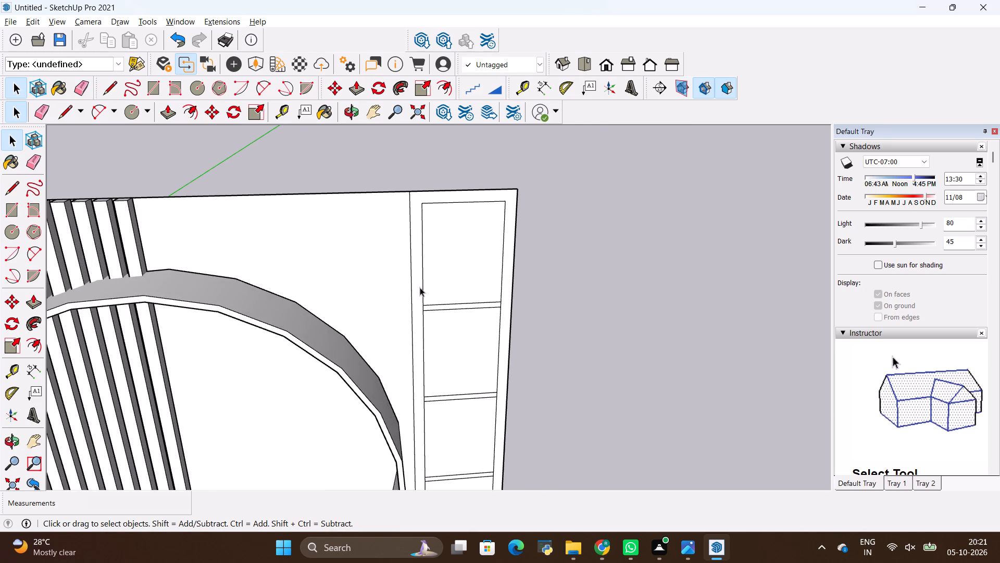
pyautogui.scroll(-8, 418, 282)
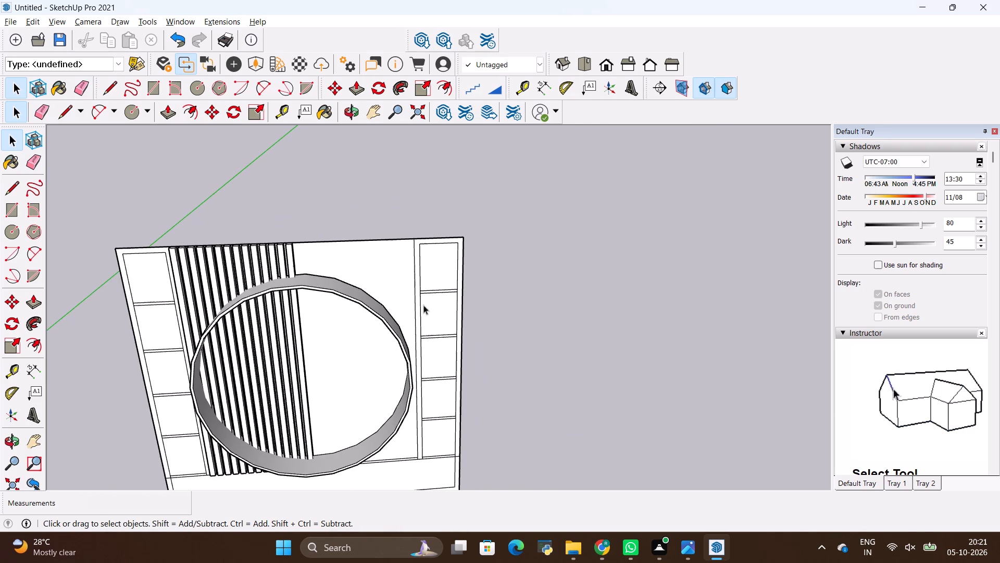
pyautogui.scroll(10, 438, 472)
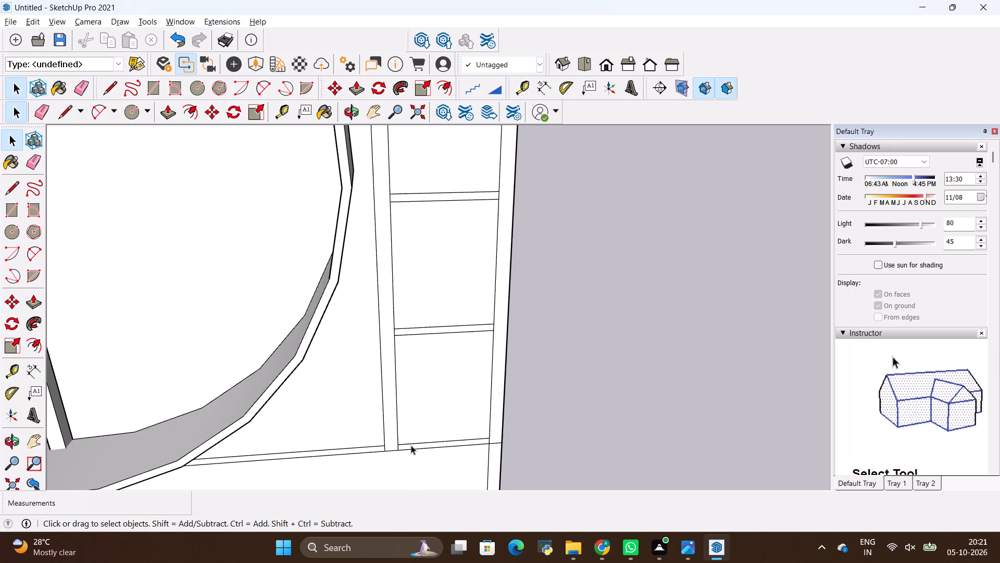
pyautogui.scroll(-10, 417, 409)
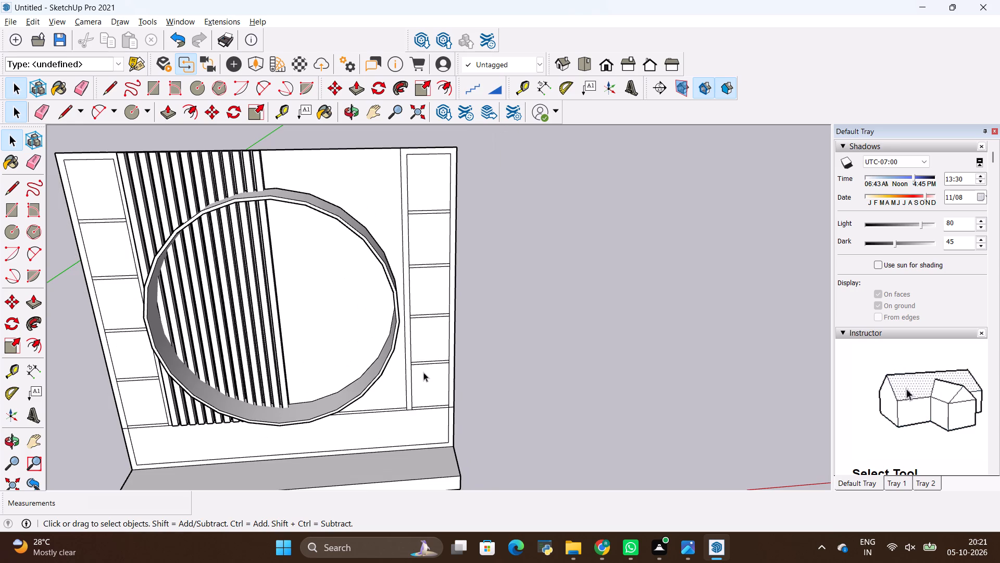
pyautogui.hotkey('alt', 'Tab')
pyautogui.hotkey('alt', 'Tab')
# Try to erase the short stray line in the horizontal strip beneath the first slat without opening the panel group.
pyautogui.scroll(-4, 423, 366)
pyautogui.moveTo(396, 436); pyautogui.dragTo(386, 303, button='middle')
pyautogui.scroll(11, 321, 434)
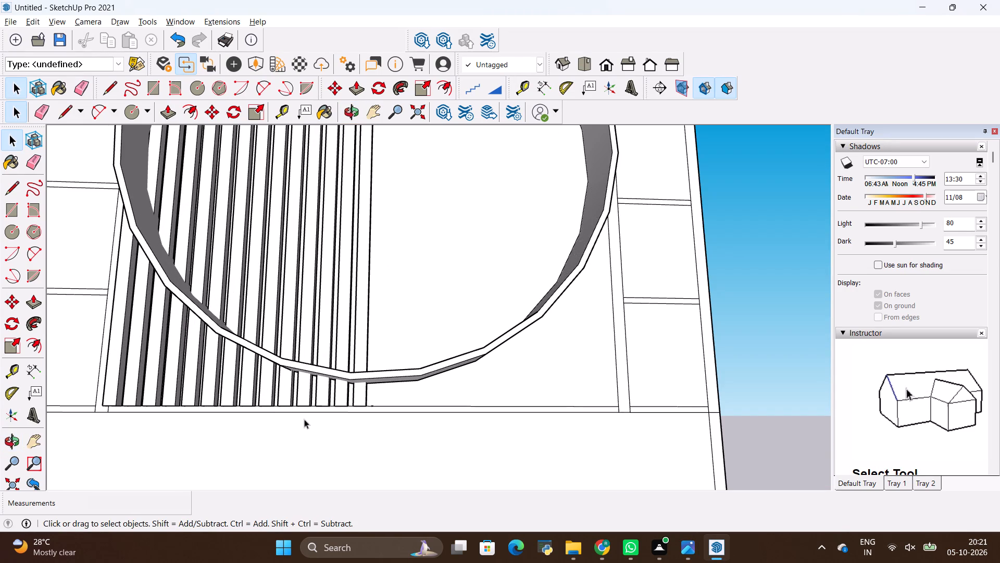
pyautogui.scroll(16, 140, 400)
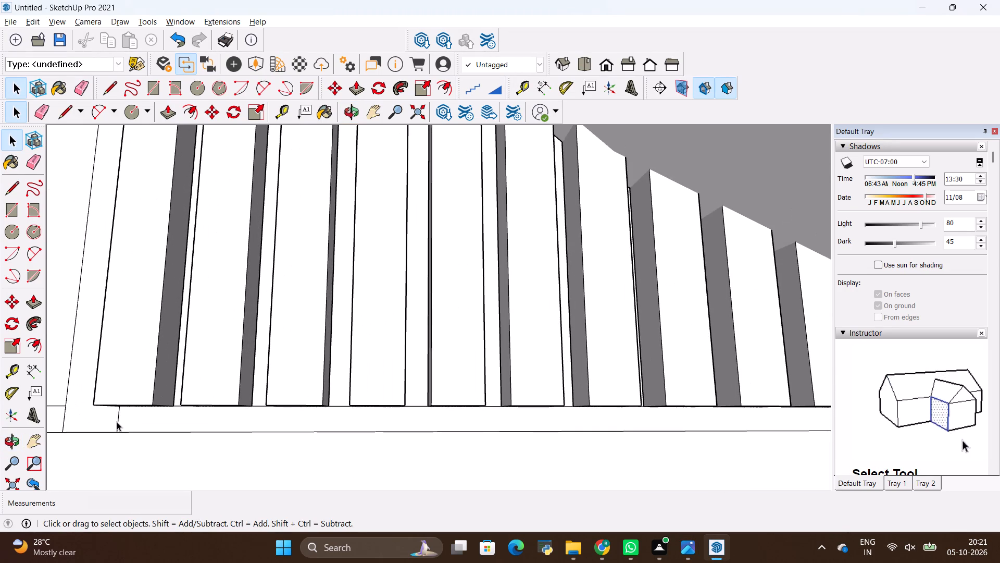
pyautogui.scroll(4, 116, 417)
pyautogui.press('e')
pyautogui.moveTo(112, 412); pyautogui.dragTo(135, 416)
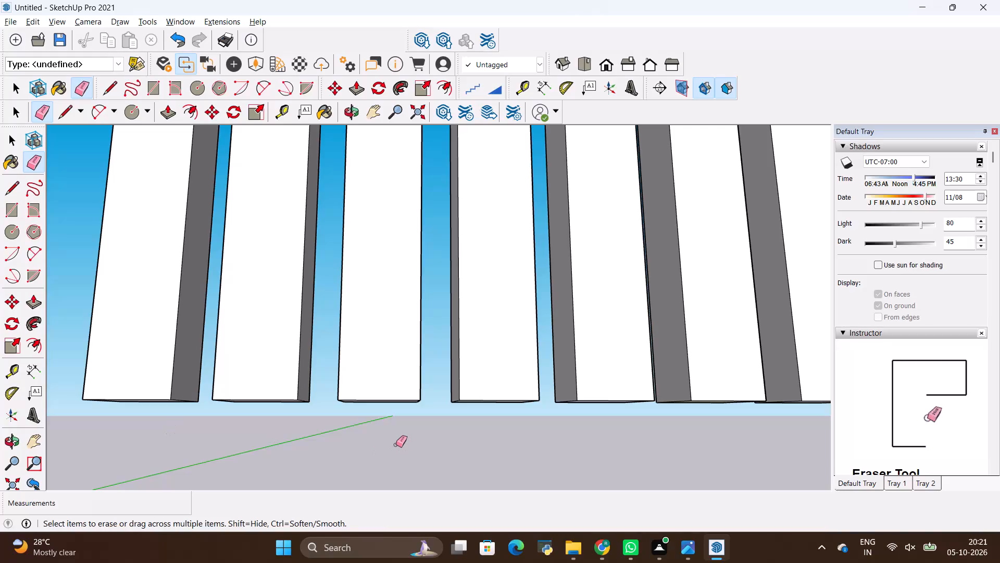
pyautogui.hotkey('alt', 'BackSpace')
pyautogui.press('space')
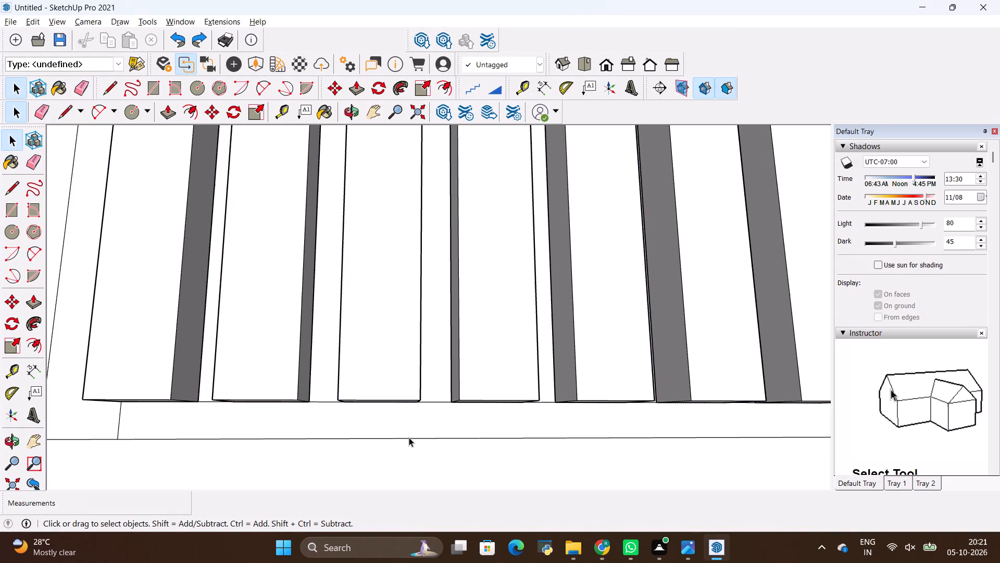
# Open the panel group and erase the short stray line in the horizontal strip beneath the first slat.
pyautogui.doubleClick(409, 437)
pyautogui.doubleClick(226, 428)
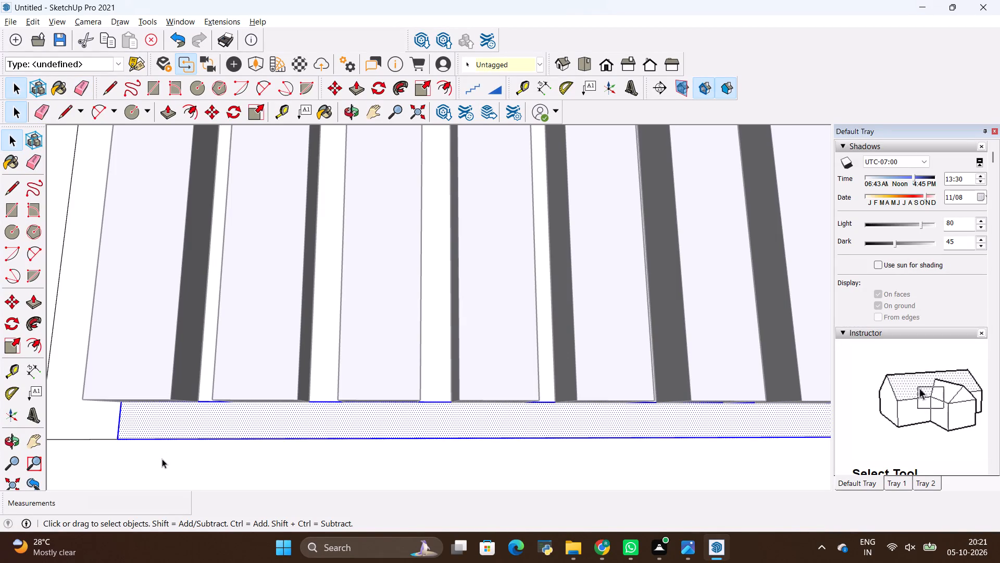
pyautogui.doubleClick(162, 459)
pyautogui.press('e')
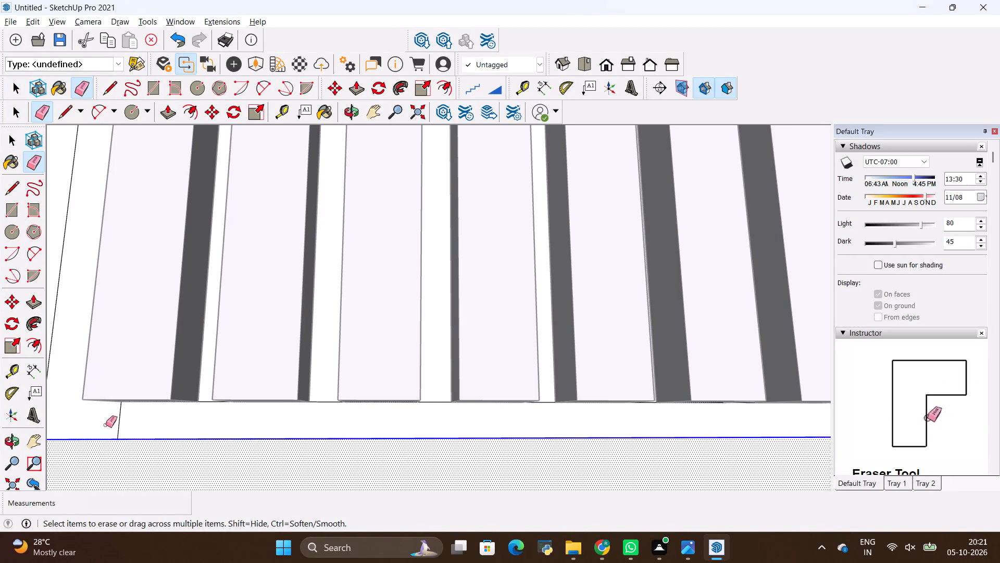
pyautogui.moveTo(108, 424); pyautogui.dragTo(118, 424)
pyautogui.scroll(-11, 252, 466)
pyautogui.scroll(8, 280, 419)
pyautogui.scroll(-16, 371, 413)
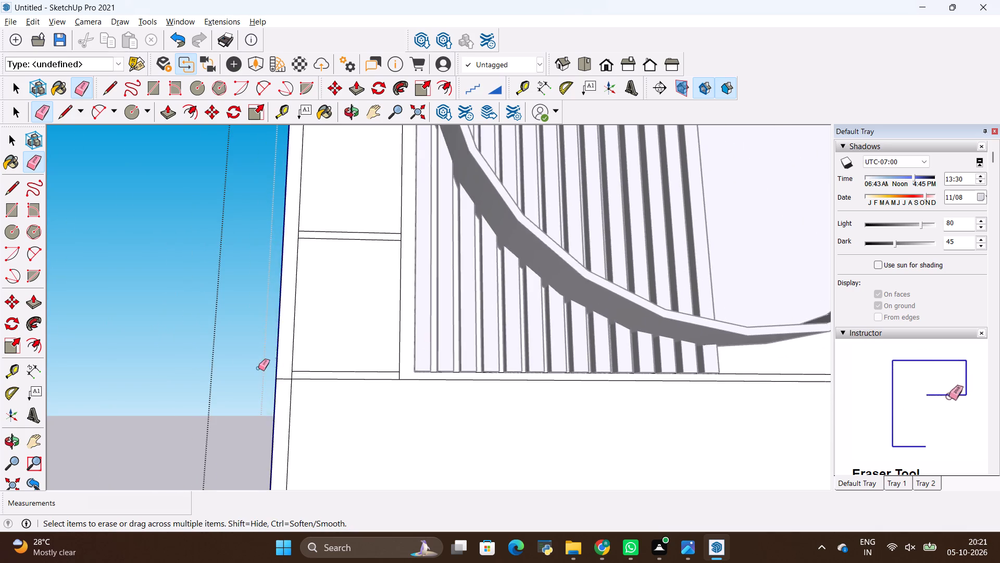
pyautogui.scroll(-10, 238, 373)
pyautogui.scroll(4, 295, 366)
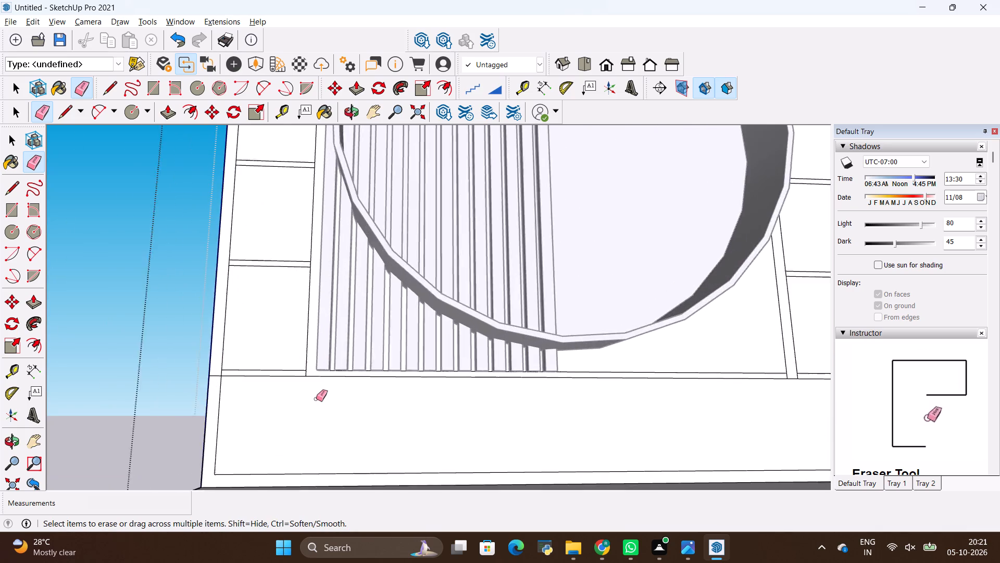
# Draw a 1" vertical line from the first slat's lower outer corner to the strip's lower edge, and leave the group.
pyautogui.scroll(10, 316, 399)
pyautogui.press('l')
pyautogui.moveTo(324, 340); pyautogui.dragTo(386, 385, button='middle')
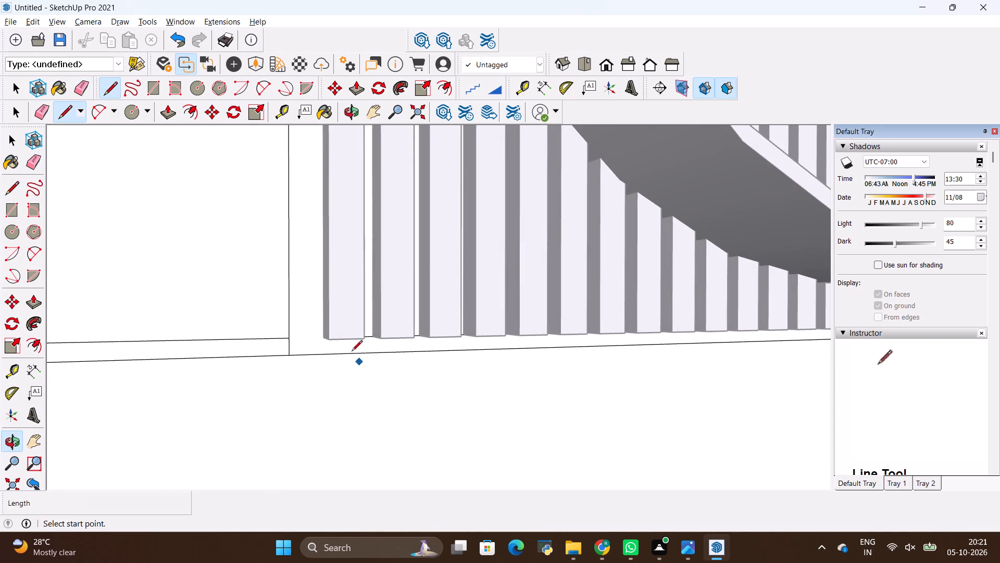
pyautogui.scroll(7, 322, 333)
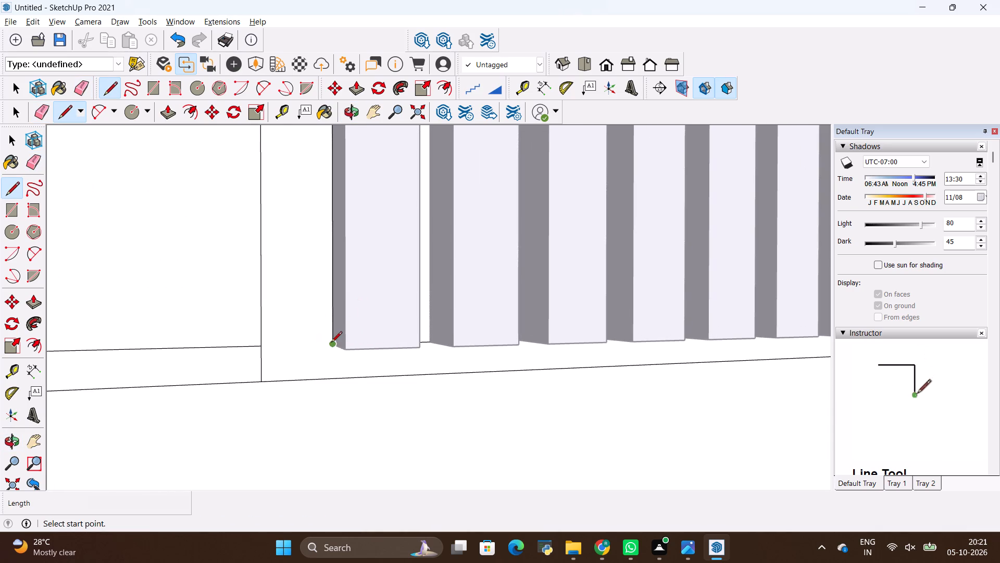
pyautogui.scroll(-20, 280, 412)
pyautogui.scroll(-8, 280, 412)
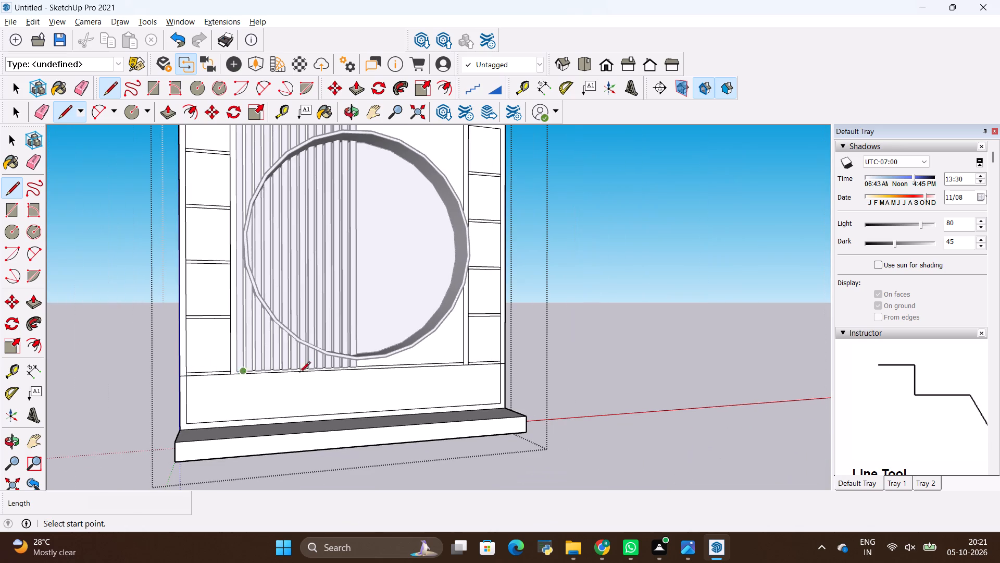
pyautogui.moveTo(421, 383); pyautogui.dragTo(385, 386, button='middle')
pyautogui.scroll(4, 166, 374)
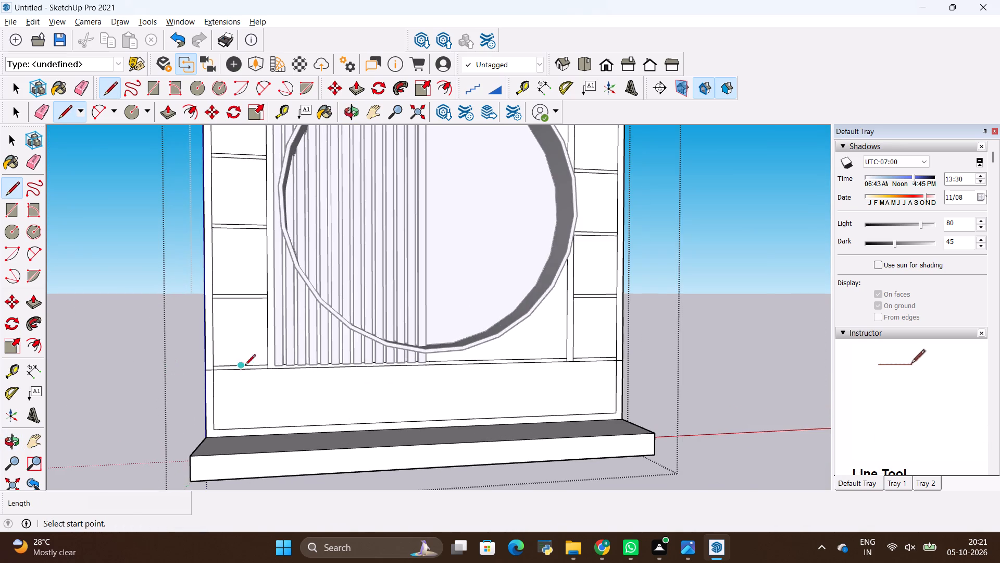
pyautogui.scroll(17, 284, 365)
pyautogui.moveTo(238, 401); pyautogui.dragTo(311, 433, button='middle')
pyautogui.scroll(3, 292, 384)
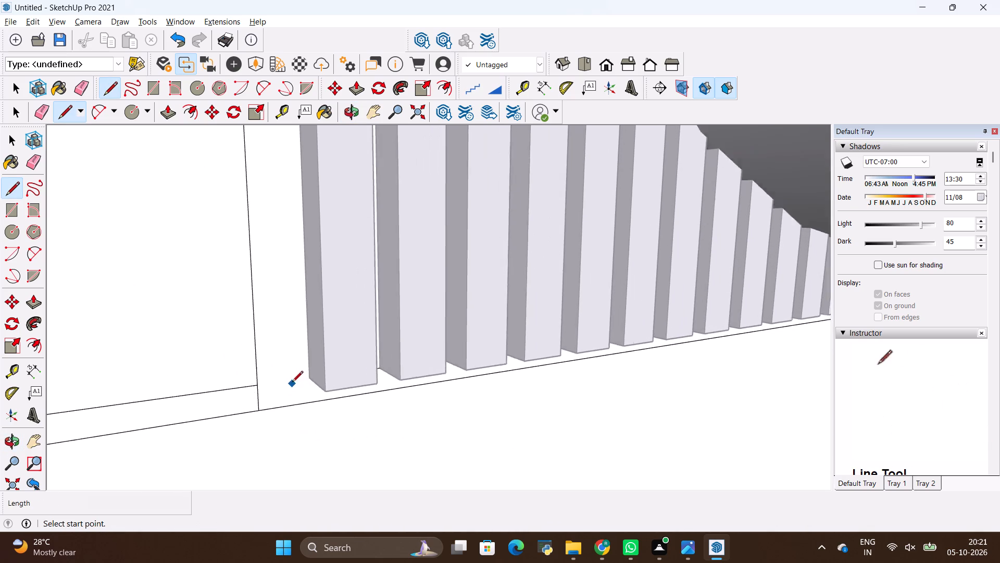
pyautogui.scroll(1, 292, 383)
pyautogui.click(317, 374)
pyautogui.click(314, 407)
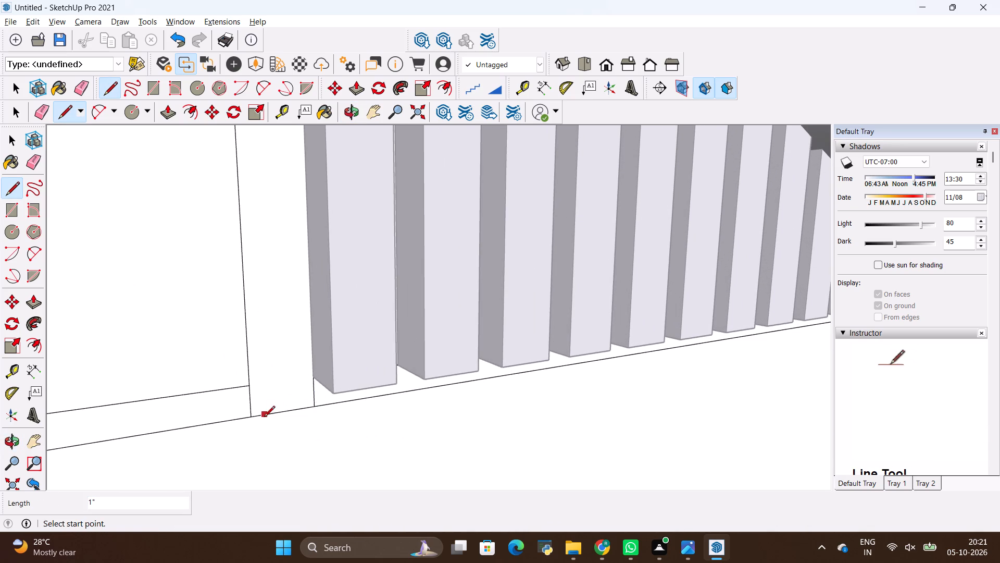
pyautogui.scroll(-15, 280, 399)
pyautogui.press('space')
pyautogui.click(77, 423)
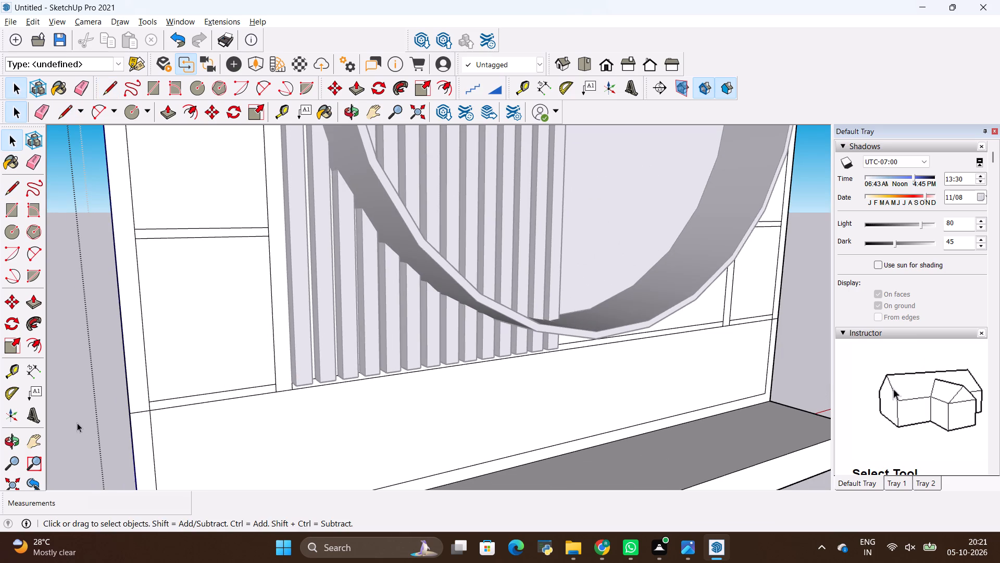
# Open the panel group and pull the face of the shelf frame opposite the slats forward 1'.
pyautogui.scroll(-11, 197, 362)
pyautogui.scroll(-5, 259, 350)
pyautogui.moveTo(359, 340); pyautogui.dragTo(220, 349, button='middle')
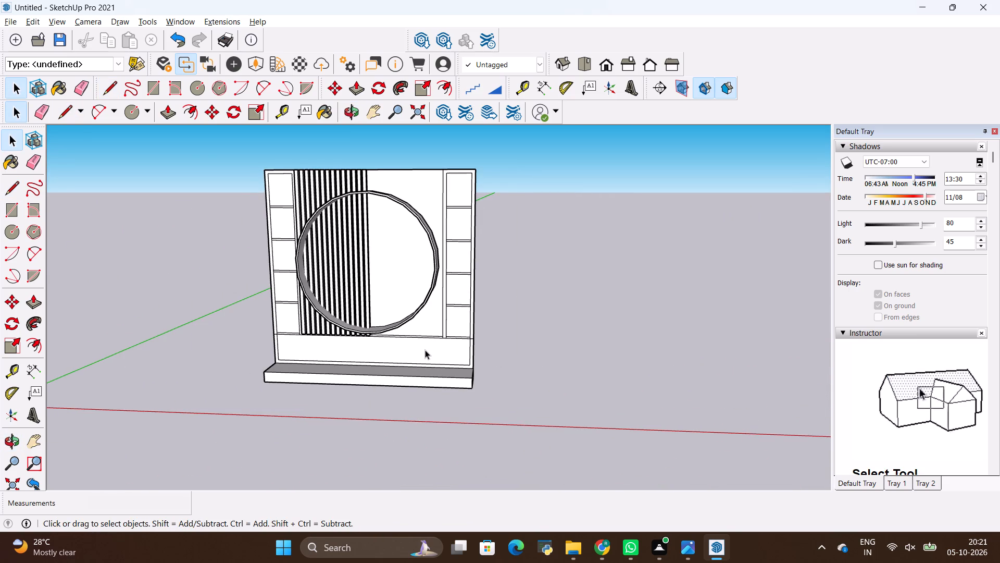
pyautogui.scroll(4, 469, 277)
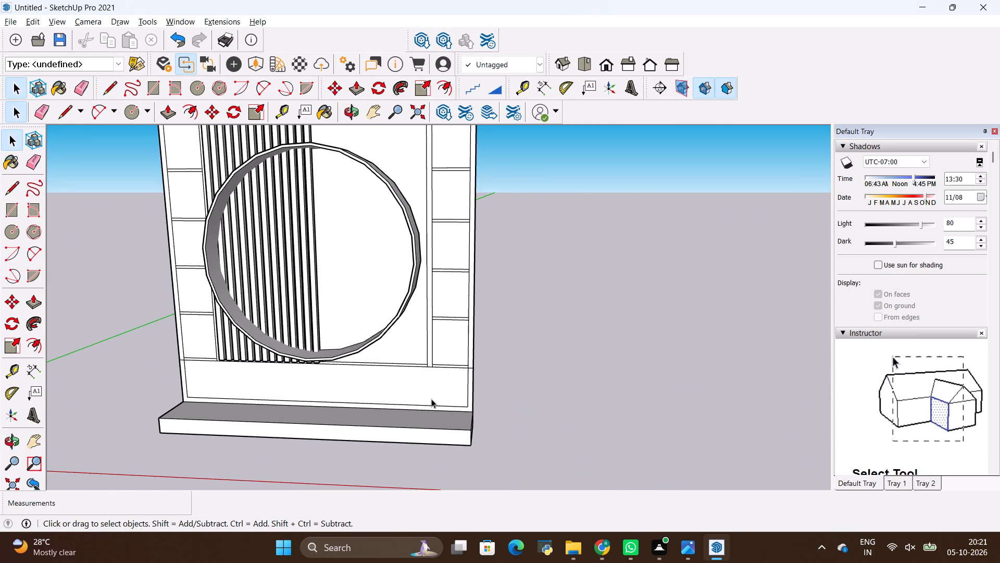
pyautogui.scroll(-4, 453, 314)
pyautogui.scroll(3, 443, 177)
pyautogui.press('p')
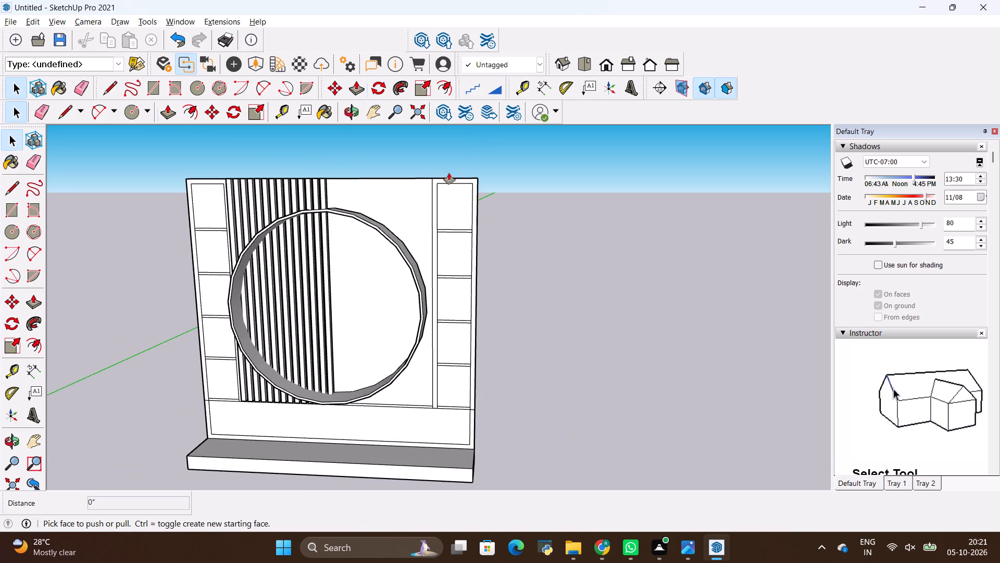
pyautogui.scroll(9, 452, 173)
pyautogui.click(484, 182)
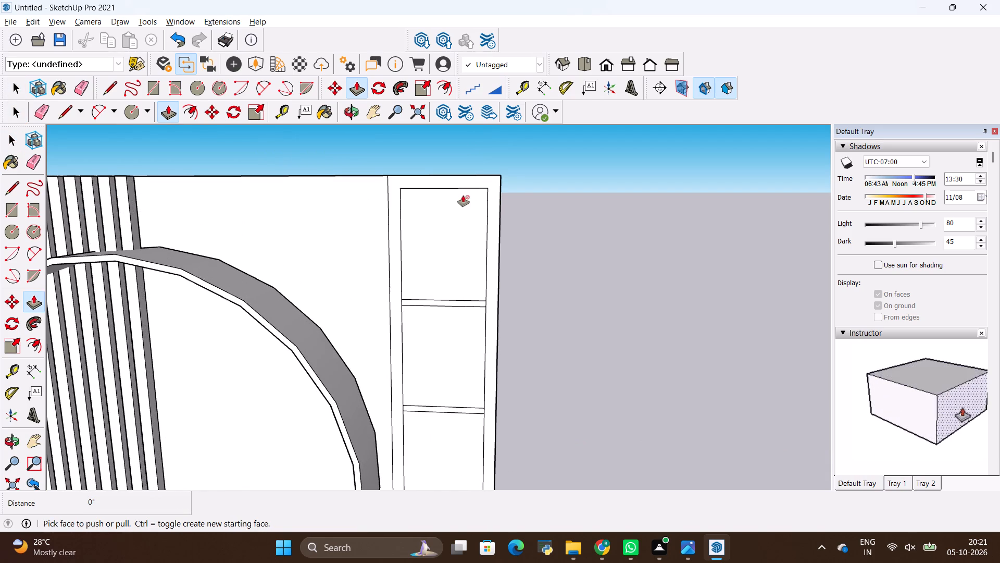
pyautogui.press('space')
pyautogui.doubleClick(463, 200)
pyautogui.press('p')
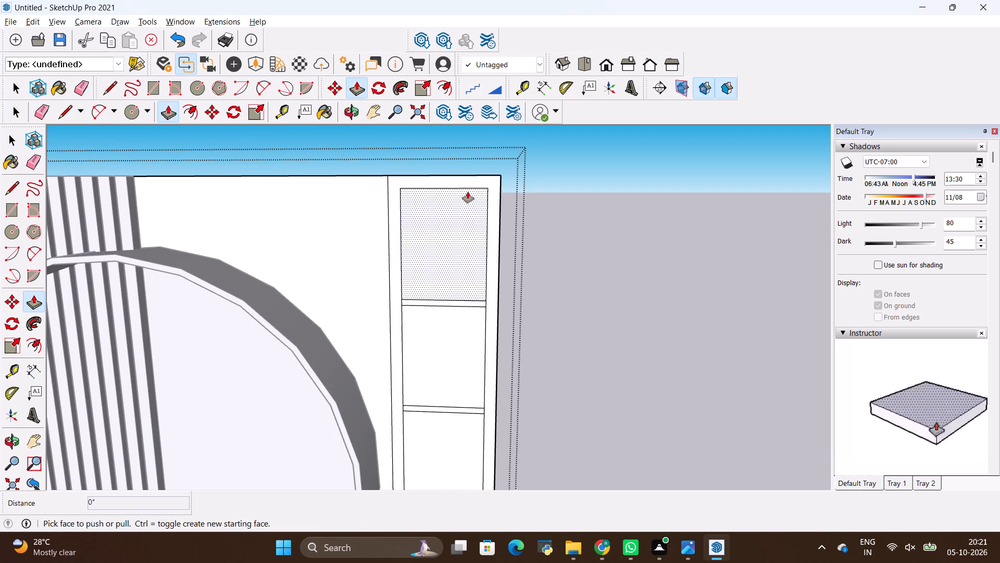
pyautogui.click(473, 185)
pyautogui.scroll(-1, 464, 201)
pyautogui.moveTo(467, 205); pyautogui.dragTo(516, 292, button='middle')
pyautogui.write("1'")
pyautogui.press('Return')
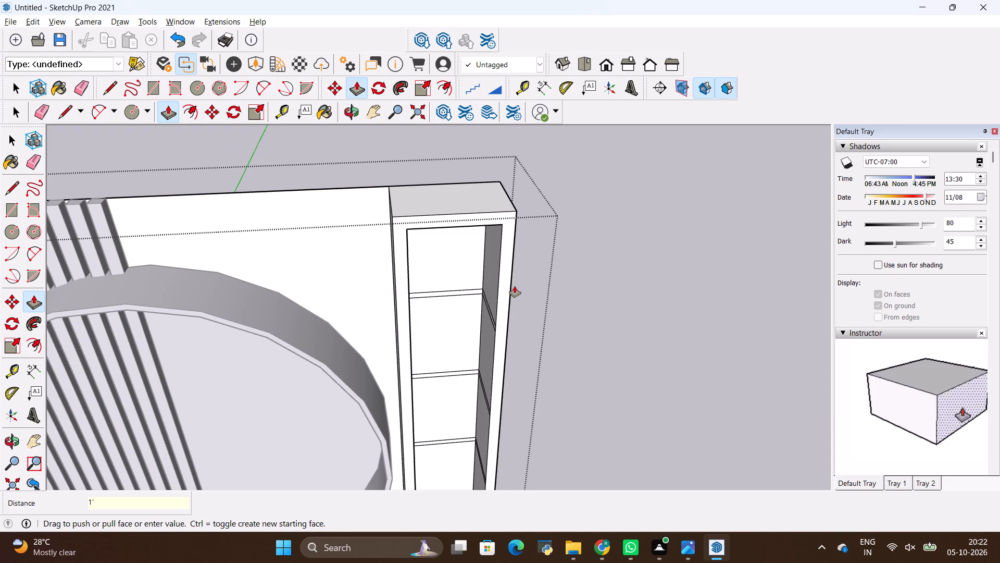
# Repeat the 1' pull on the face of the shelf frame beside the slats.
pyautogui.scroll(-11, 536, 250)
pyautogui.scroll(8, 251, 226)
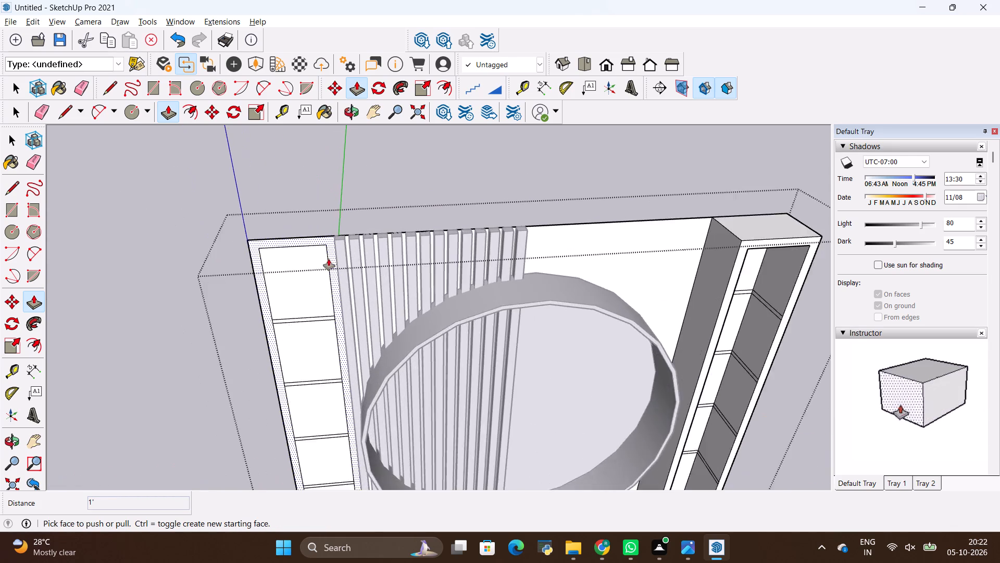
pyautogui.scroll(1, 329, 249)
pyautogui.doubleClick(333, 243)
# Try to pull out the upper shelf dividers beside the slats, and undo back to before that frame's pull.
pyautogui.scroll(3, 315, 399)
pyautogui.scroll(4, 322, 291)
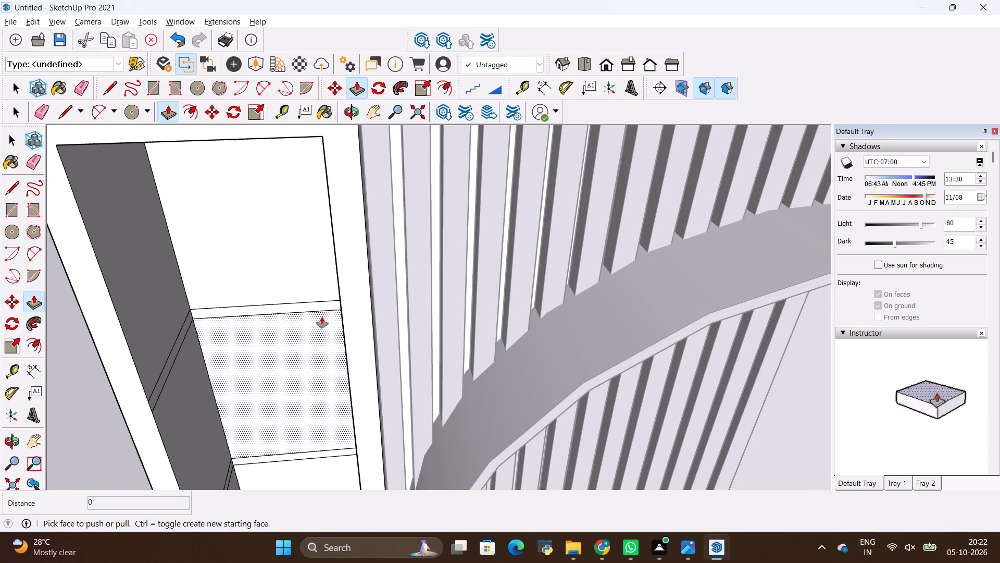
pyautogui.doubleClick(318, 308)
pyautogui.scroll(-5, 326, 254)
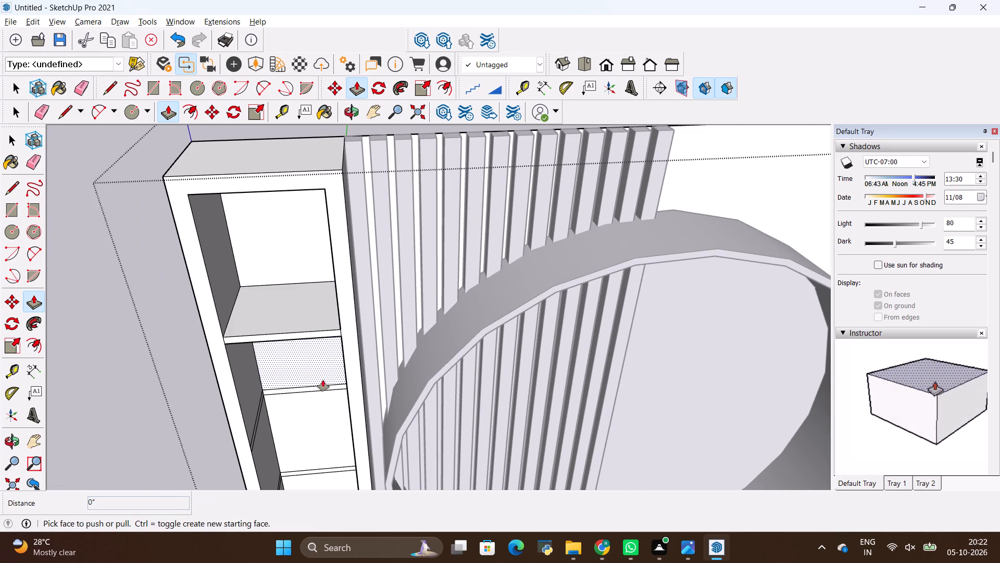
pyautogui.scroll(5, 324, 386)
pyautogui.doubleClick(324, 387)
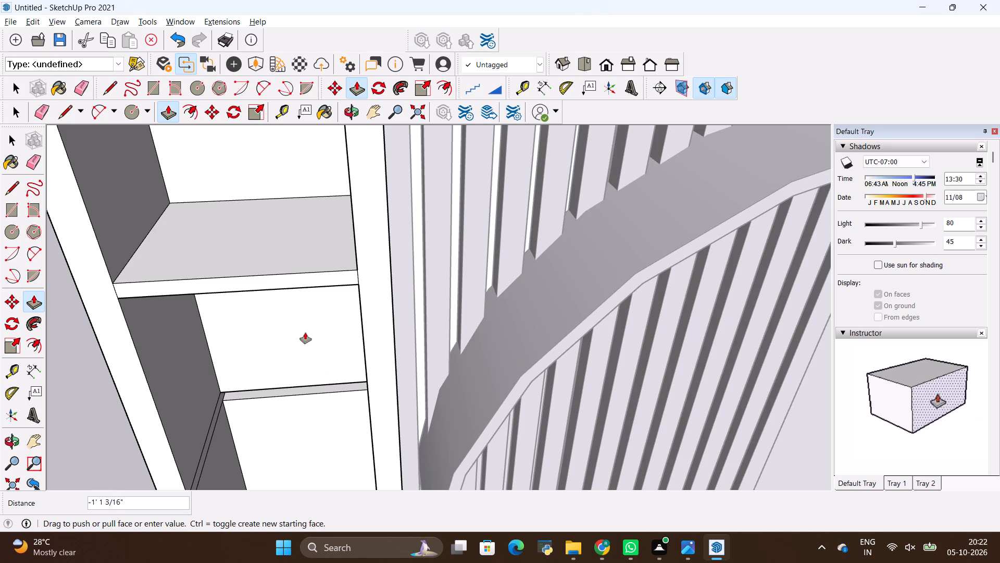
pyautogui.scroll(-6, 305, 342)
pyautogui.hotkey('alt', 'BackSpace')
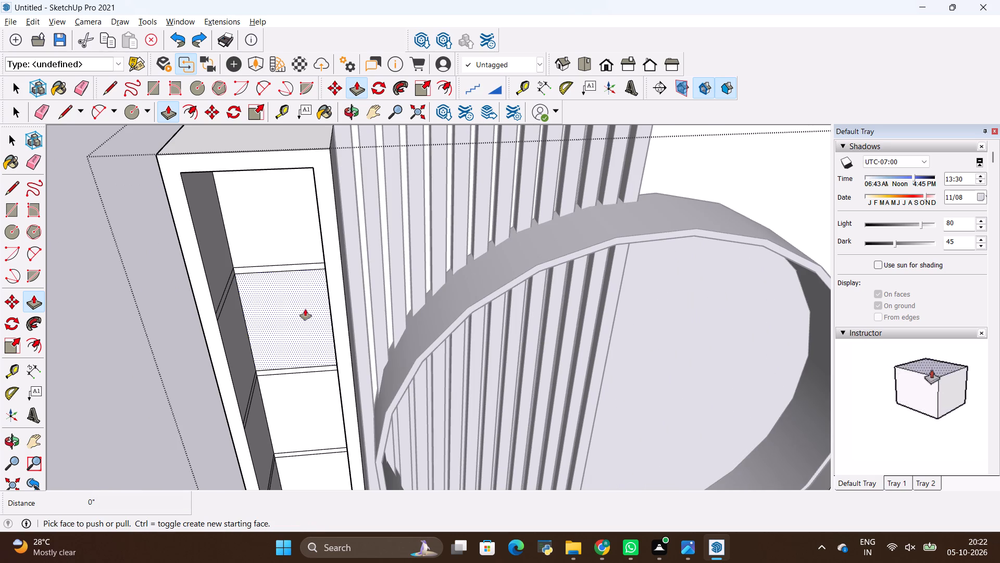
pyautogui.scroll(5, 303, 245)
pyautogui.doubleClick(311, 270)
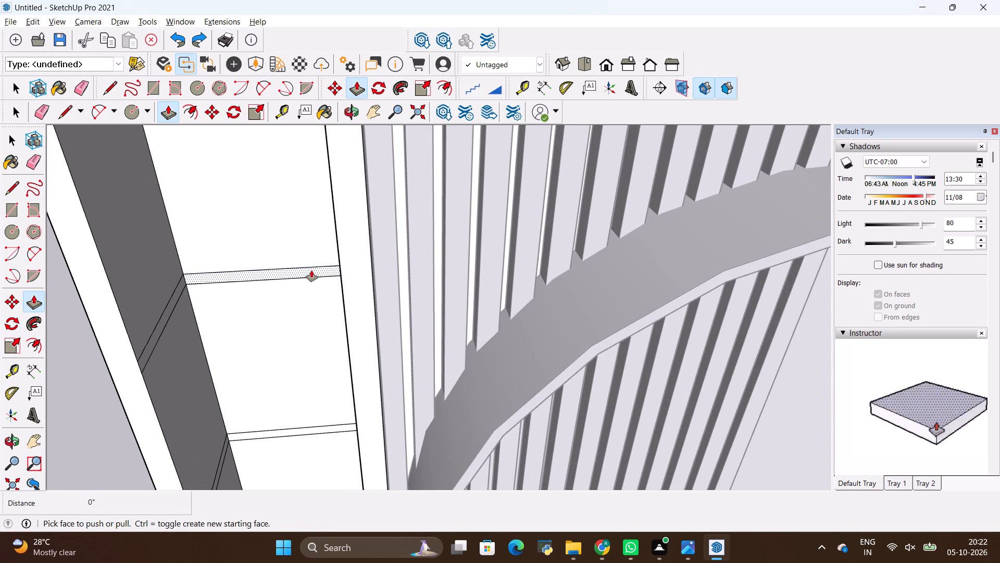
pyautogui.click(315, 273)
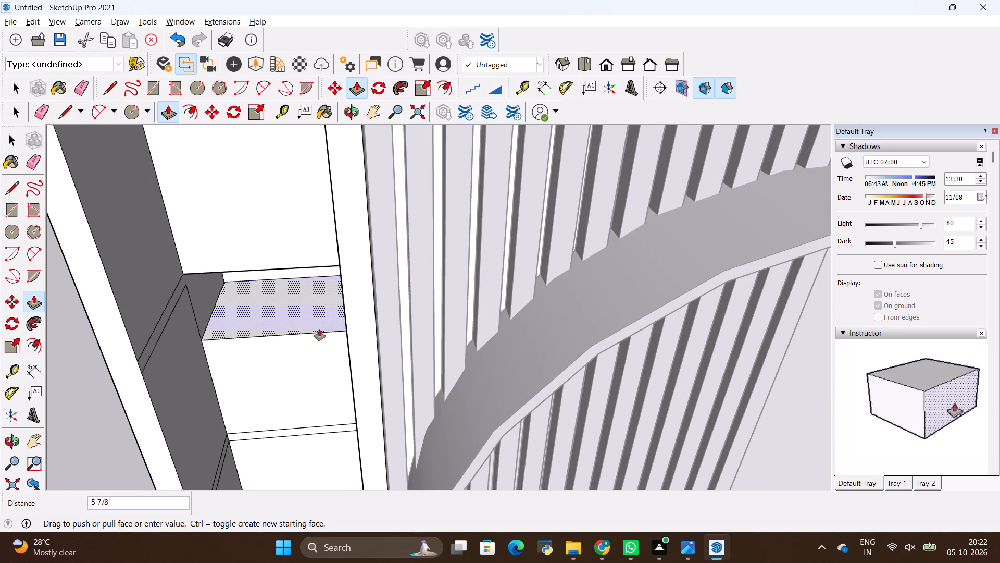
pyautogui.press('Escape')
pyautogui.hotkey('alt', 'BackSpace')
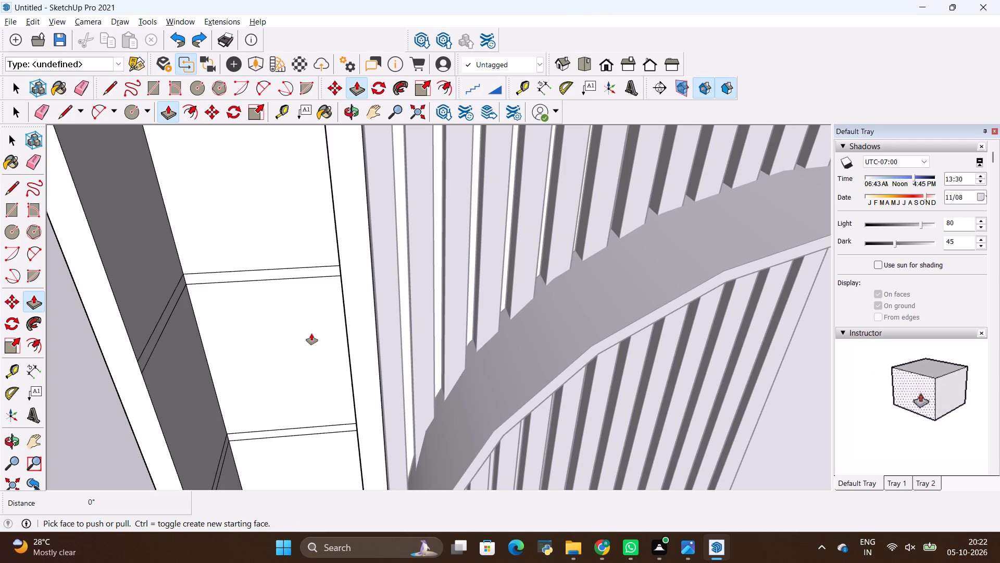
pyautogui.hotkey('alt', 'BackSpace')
# Pull the face of the shelf frame beside the slats forward 1'.
pyautogui.scroll(-3, 324, 325)
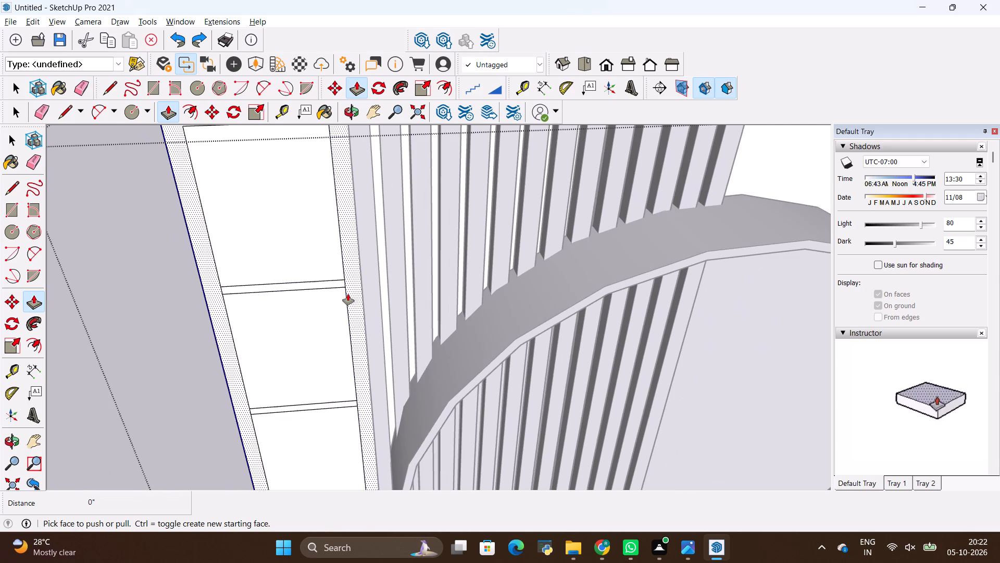
pyautogui.click(351, 290)
pyautogui.press('BackSpace')
pyautogui.write("1'")
pyautogui.press('Return')
# Pull the four shelf dividers beside the slats forward 1', flush with the front of their frame.
pyautogui.scroll(-12, 390, 292)
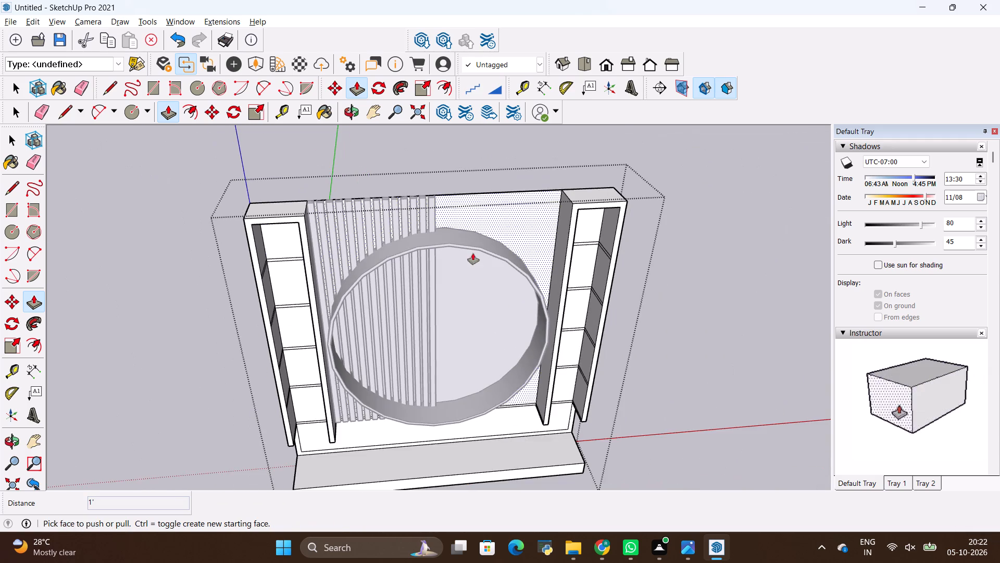
pyautogui.scroll(2, 387, 278)
pyautogui.moveTo(298, 293); pyautogui.dragTo(329, 258, button='middle')
pyautogui.scroll(7, 259, 264)
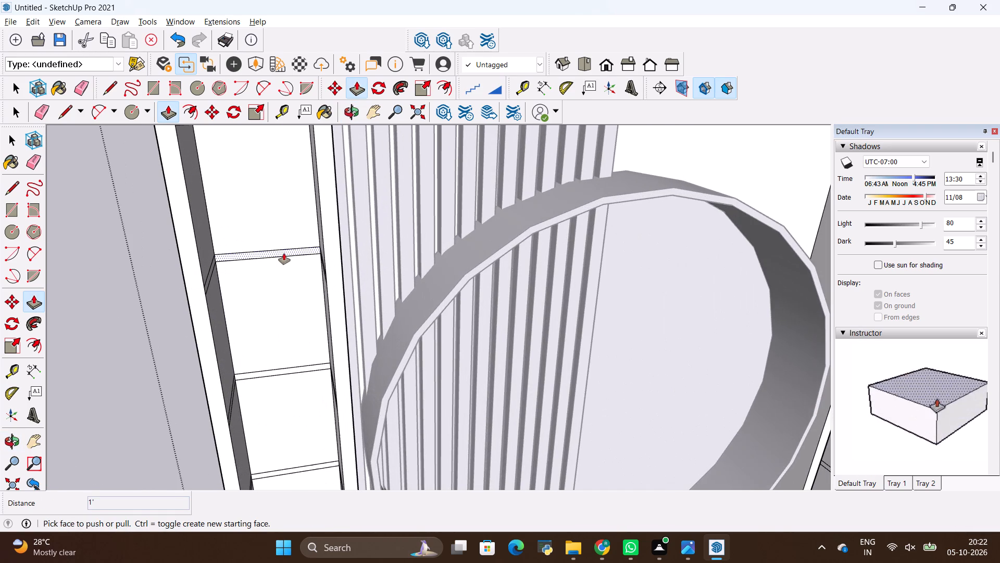
pyautogui.click(285, 253)
pyautogui.click(334, 263)
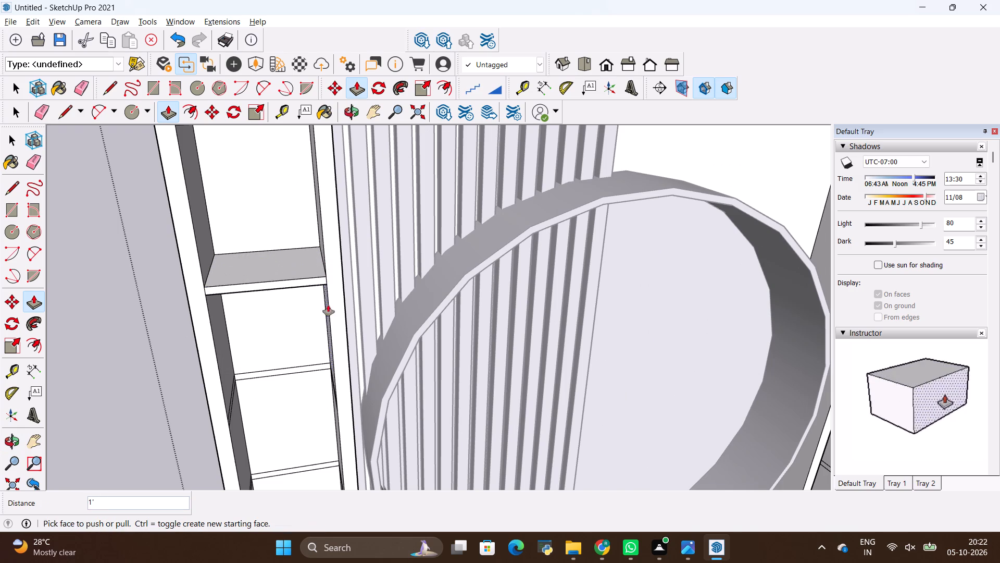
pyautogui.doubleClick(319, 368)
pyautogui.scroll(-5, 321, 322)
pyautogui.scroll(8, 302, 429)
pyautogui.doubleClick(316, 396)
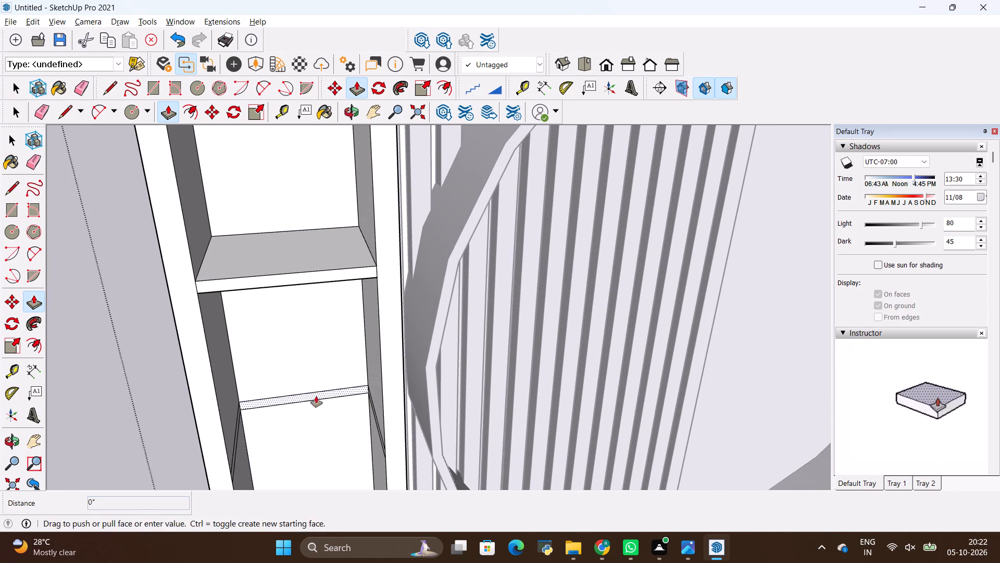
pyautogui.scroll(-11, 306, 349)
pyautogui.scroll(8, 289, 426)
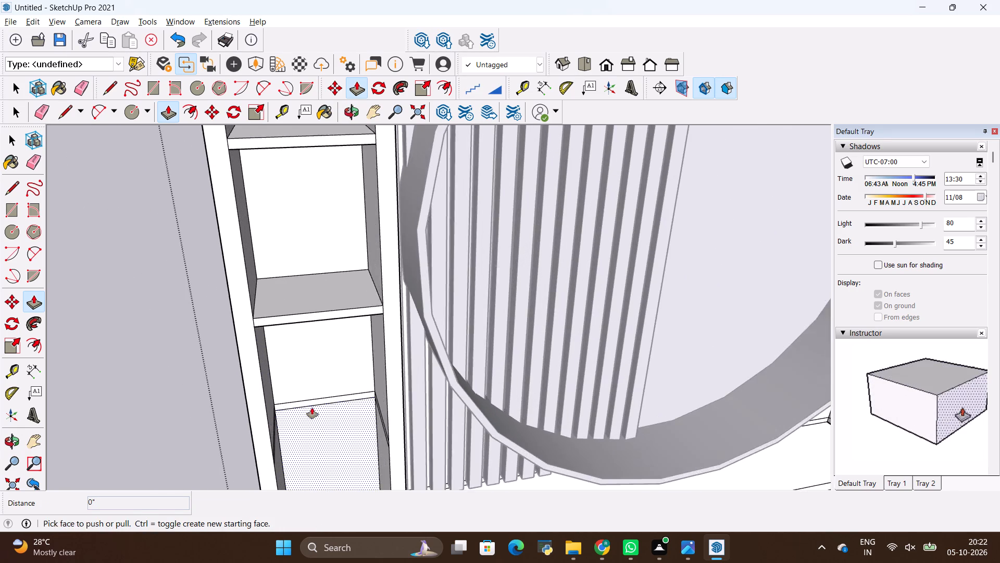
pyautogui.scroll(2, 312, 408)
pyautogui.doubleClick(315, 404)
pyautogui.scroll(-10, 261, 315)
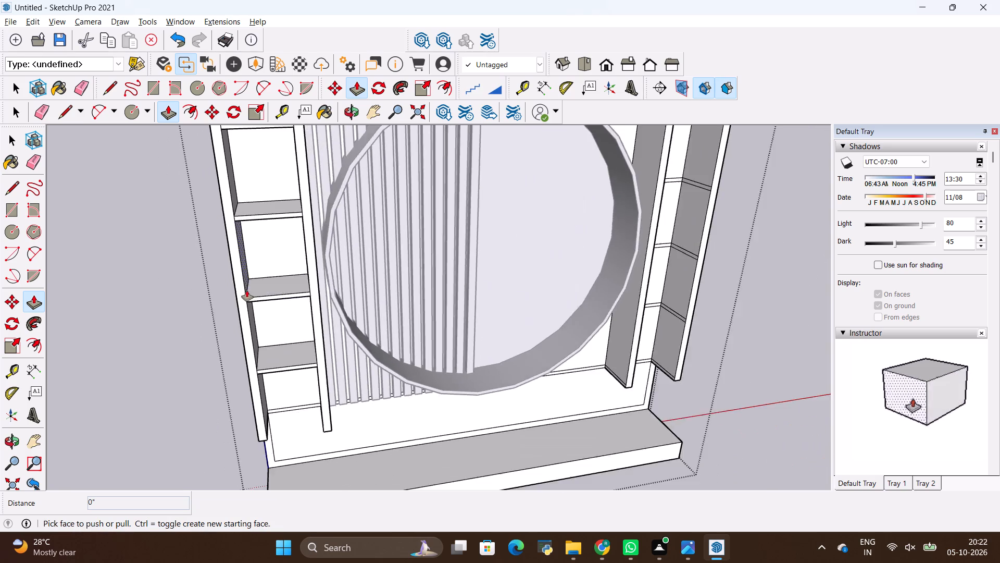
# Pull the bottom strip segment of the frame beside the slats forward by the same 1'.
pyautogui.scroll(-6, 247, 290)
pyautogui.scroll(11, 268, 349)
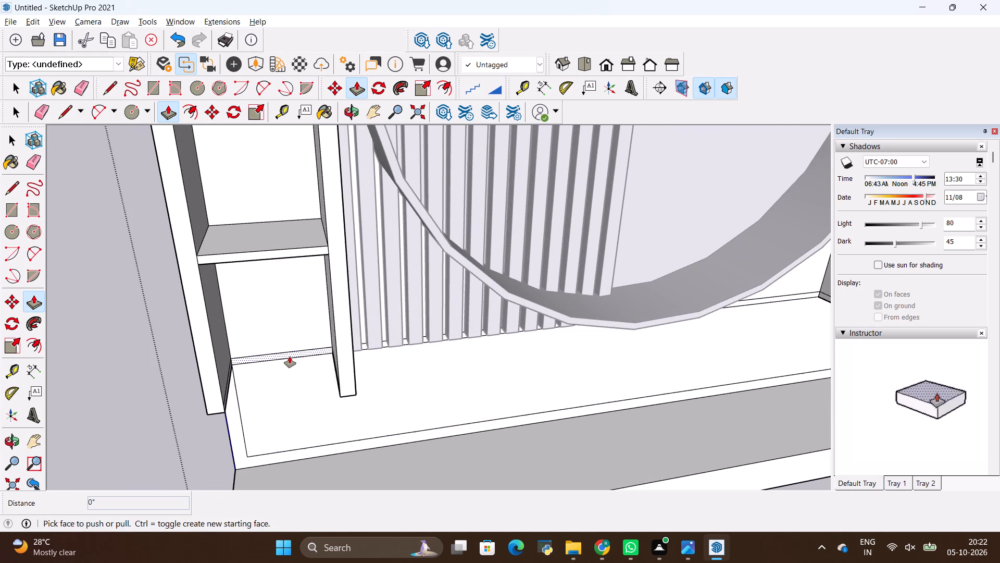
pyautogui.doubleClick(290, 354)
# Pull the bottom strip segment of the shelf frame on the plain-panel side forward by the same 1'.
pyautogui.scroll(-15, 167, 336)
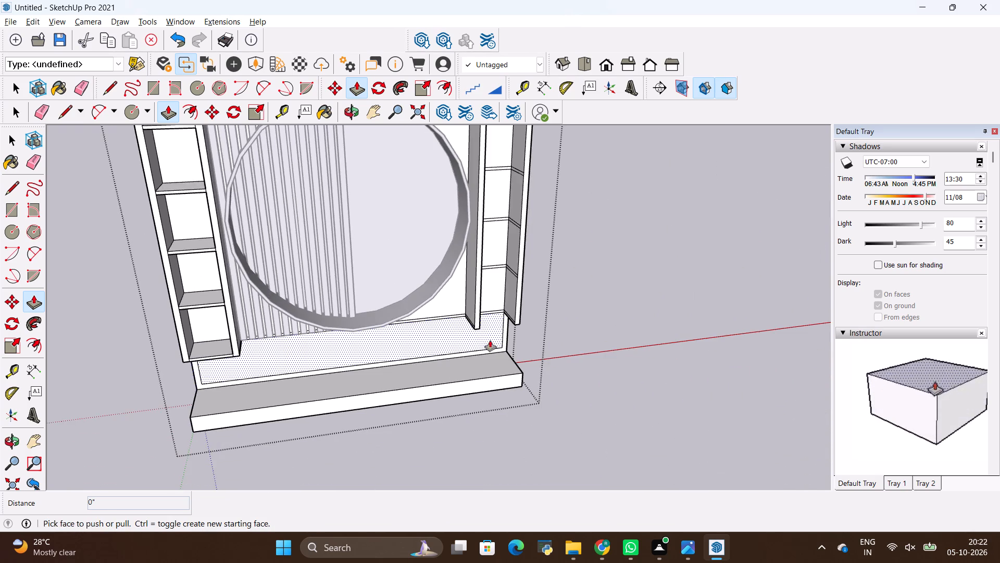
pyautogui.moveTo(490, 340); pyautogui.dragTo(437, 314, button='middle')
pyautogui.scroll(11, 498, 337)
pyautogui.doubleClick(508, 323)
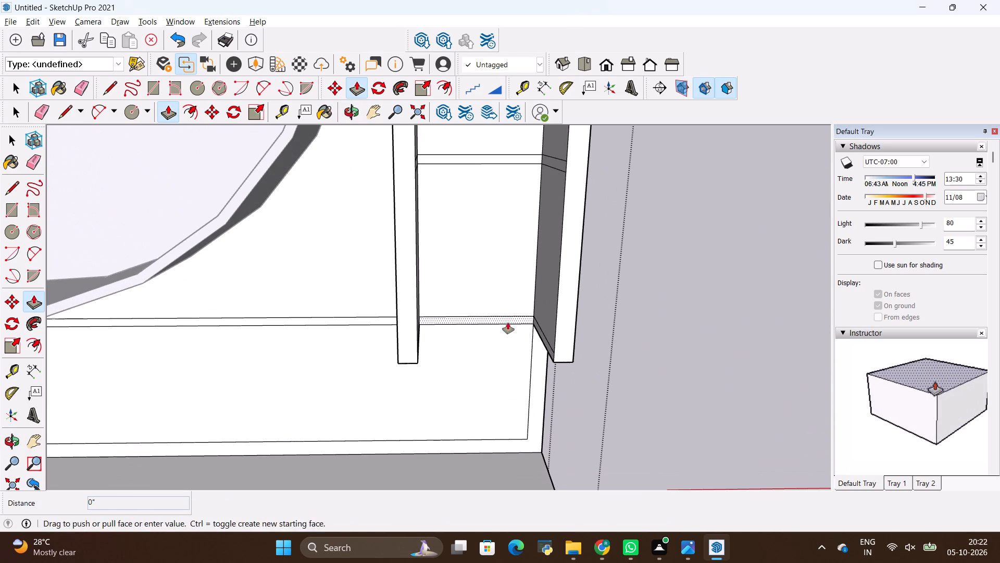
# Pull the four shelf dividers of the frame on the plain-panel side forward 1', and close the group.
pyautogui.scroll(-3, 513, 339)
pyautogui.scroll(2, 485, 183)
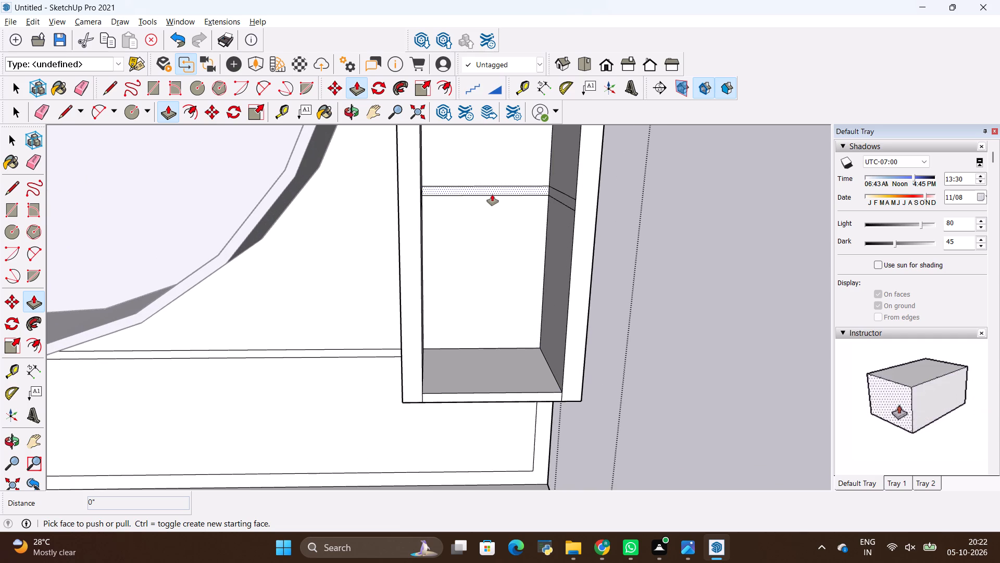
pyautogui.doubleClick(494, 192)
pyautogui.scroll(-8, 529, 299)
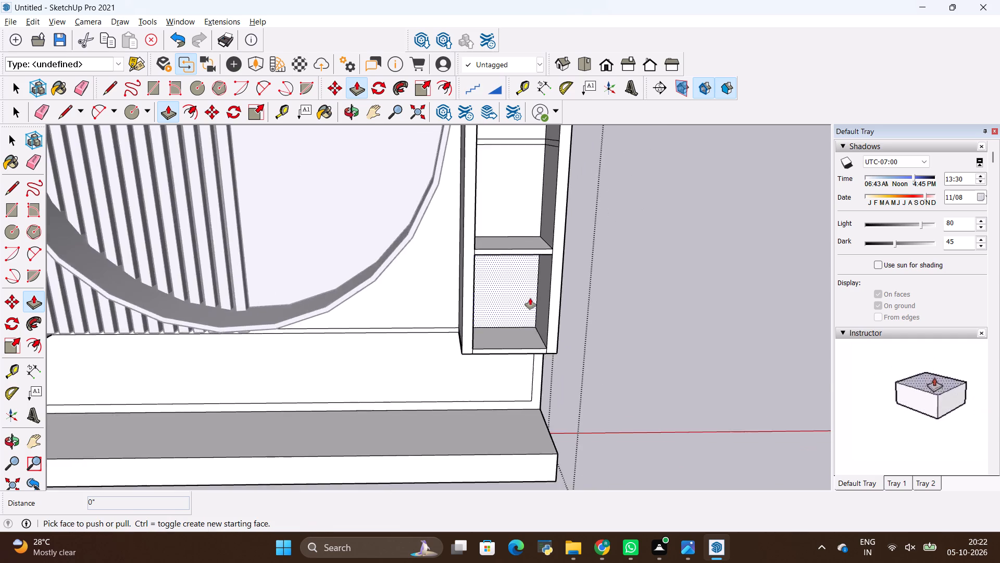
pyautogui.scroll(-13, 530, 298)
pyautogui.scroll(13, 528, 208)
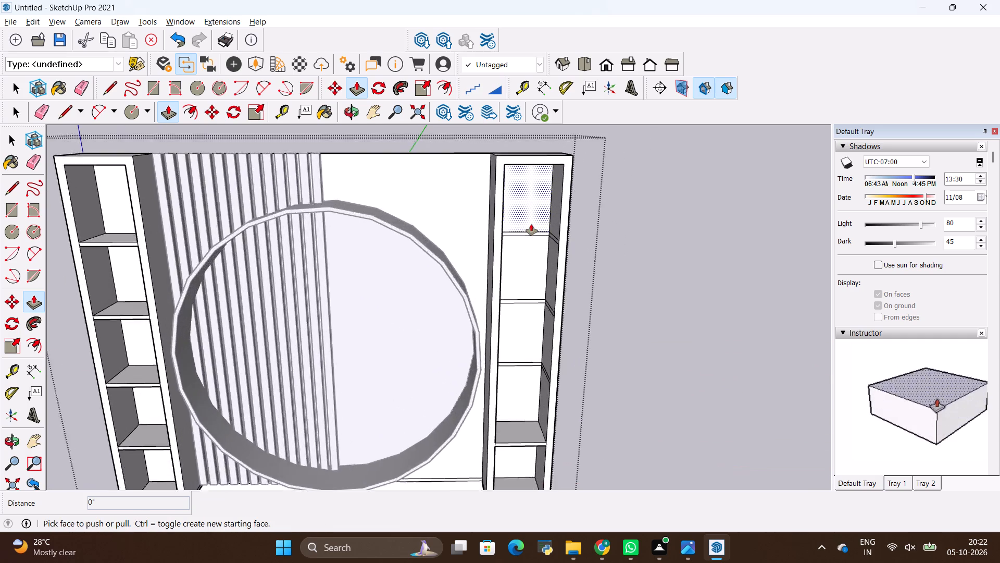
pyautogui.scroll(5, 531, 224)
pyautogui.doubleClick(525, 242)
pyautogui.scroll(-4, 498, 280)
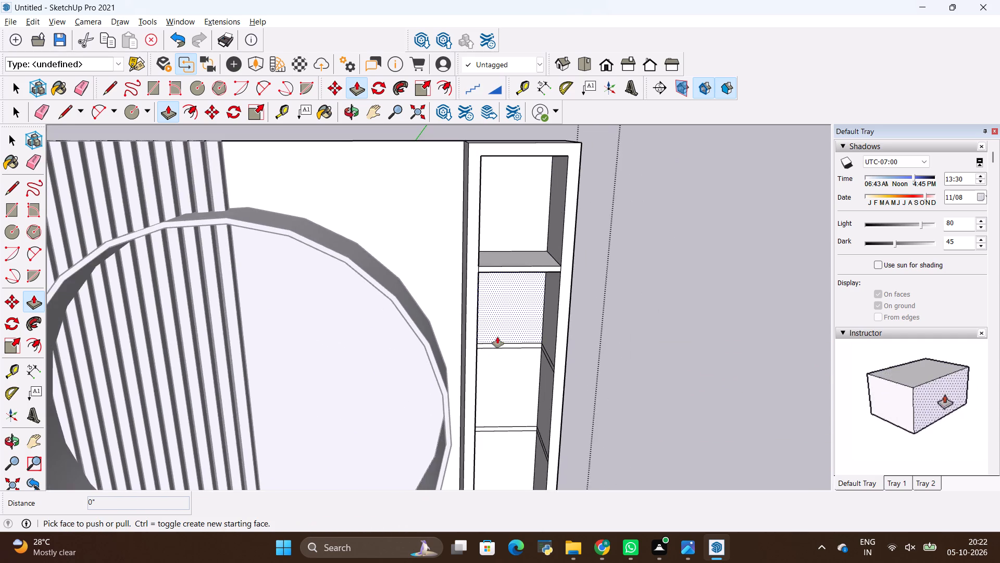
pyautogui.scroll(9, 497, 337)
pyautogui.doubleClick(503, 338)
pyautogui.scroll(-10, 465, 291)
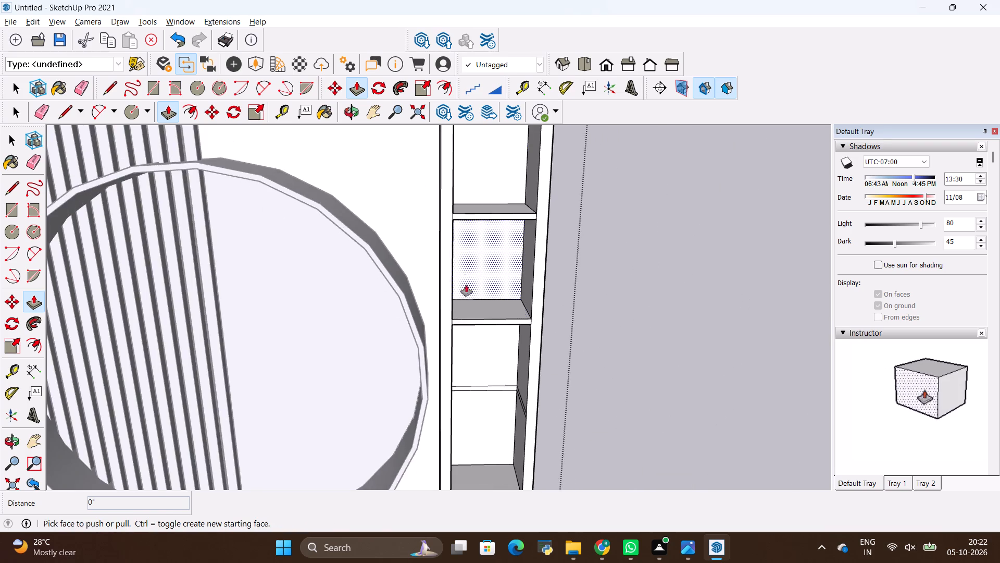
pyautogui.scroll(7, 478, 394)
pyautogui.doubleClick(485, 382)
pyautogui.scroll(-9, 426, 334)
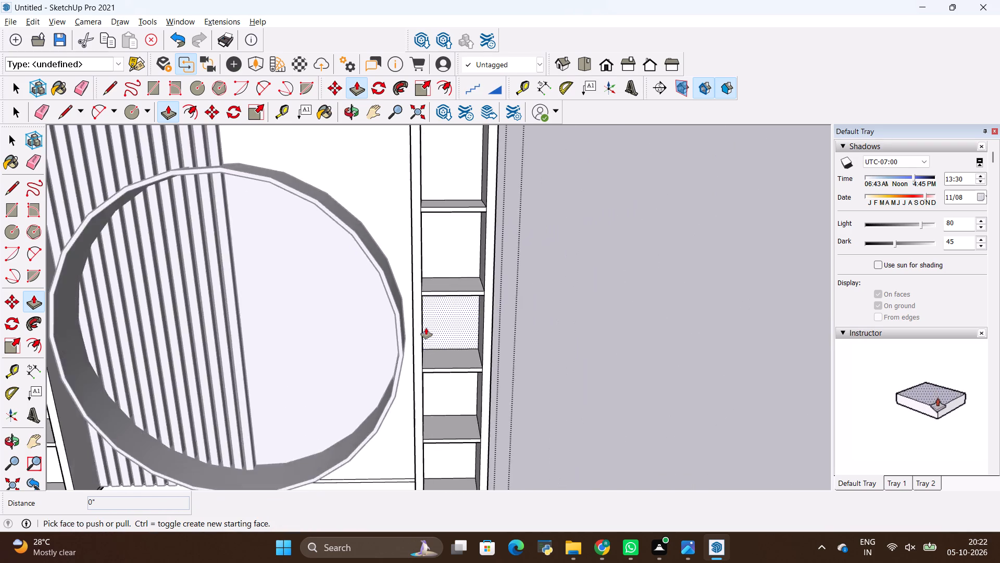
pyautogui.scroll(-10, 426, 328)
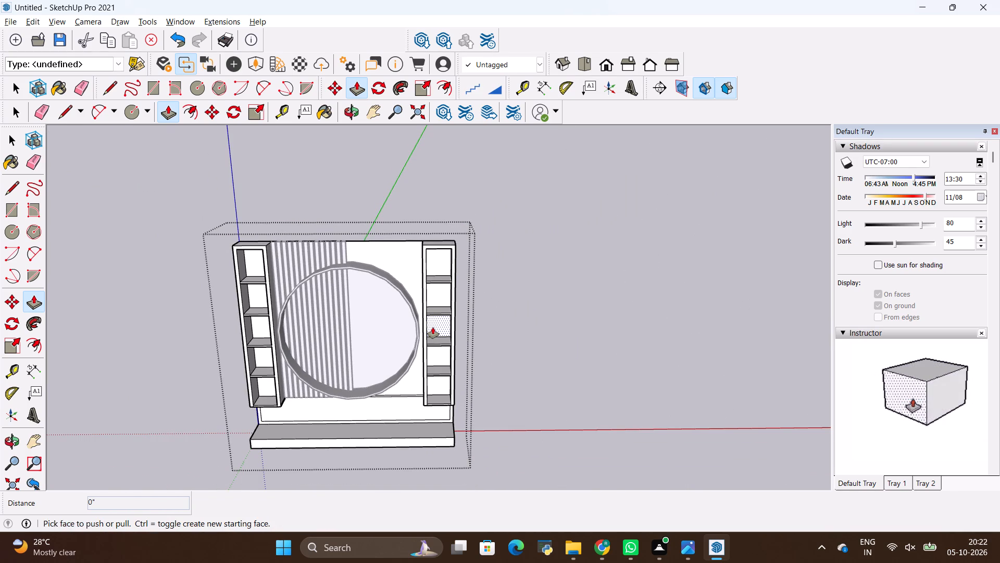
pyautogui.scroll(-6, 536, 317)
pyautogui.press('space')
pyautogui.click(540, 320)
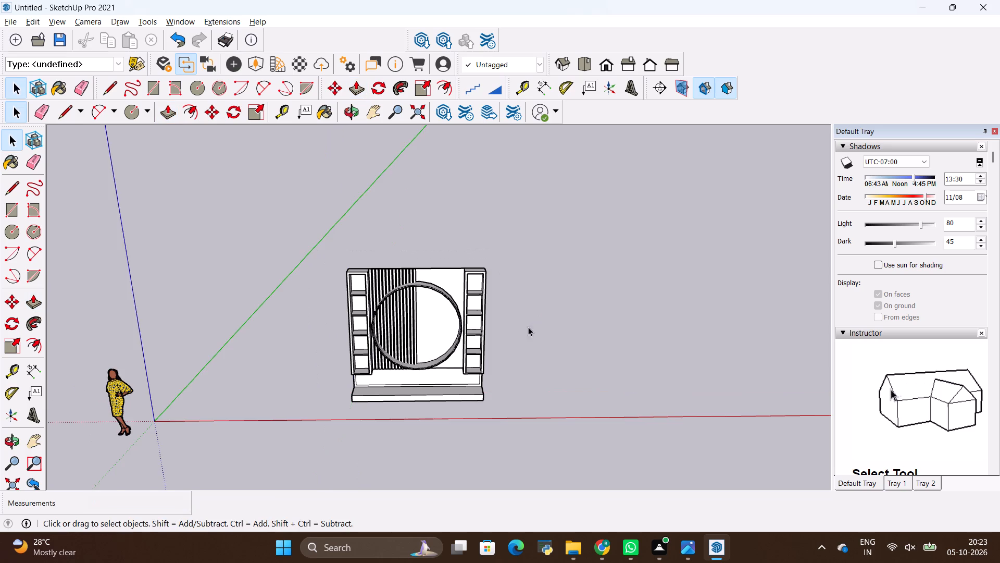
# Pull the thin strip below the light ring, between the two shelf frames, forward 1' flush with the frame fronts.
pyautogui.scroll(6, 350, 407)
pyautogui.scroll(6, 451, 334)
pyautogui.scroll(1, 464, 379)
pyautogui.moveTo(464, 379); pyautogui.dragTo(633, 448, button='middle')
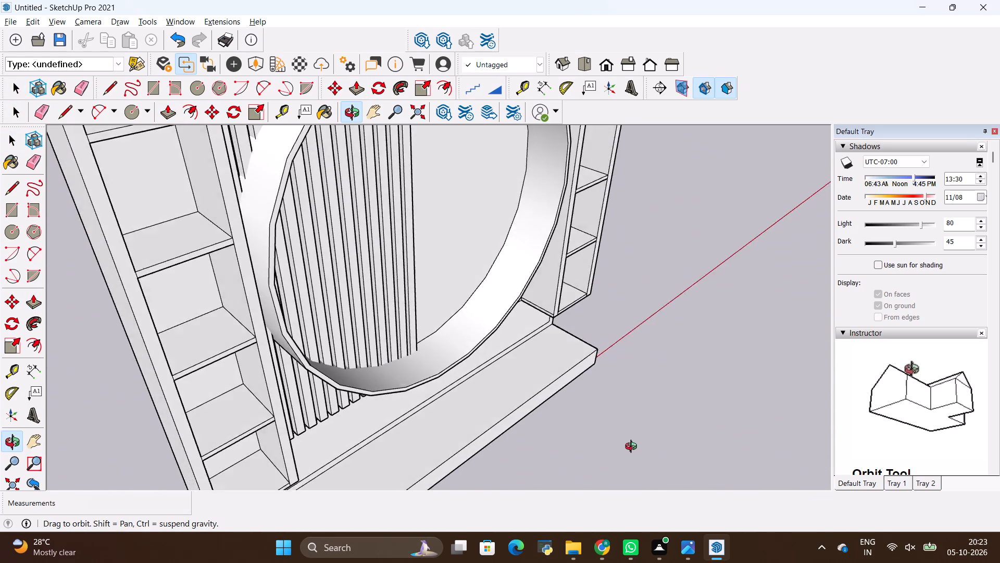
pyautogui.moveTo(633, 448); pyautogui.dragTo(458, 335, button='middle')
pyautogui.scroll(9, 433, 391)
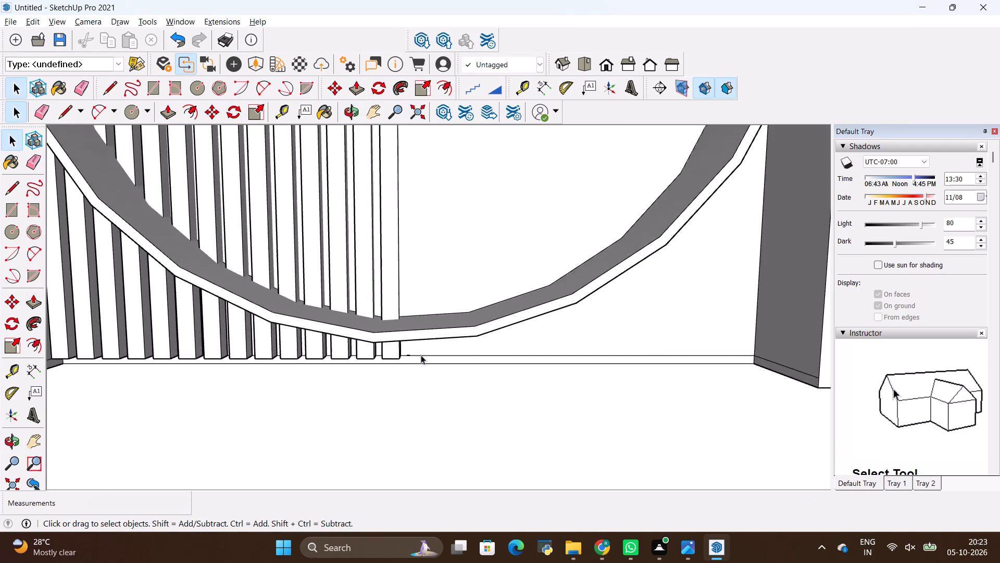
pyautogui.scroll(1, 421, 355)
pyautogui.press('p')
pyautogui.click(429, 359)
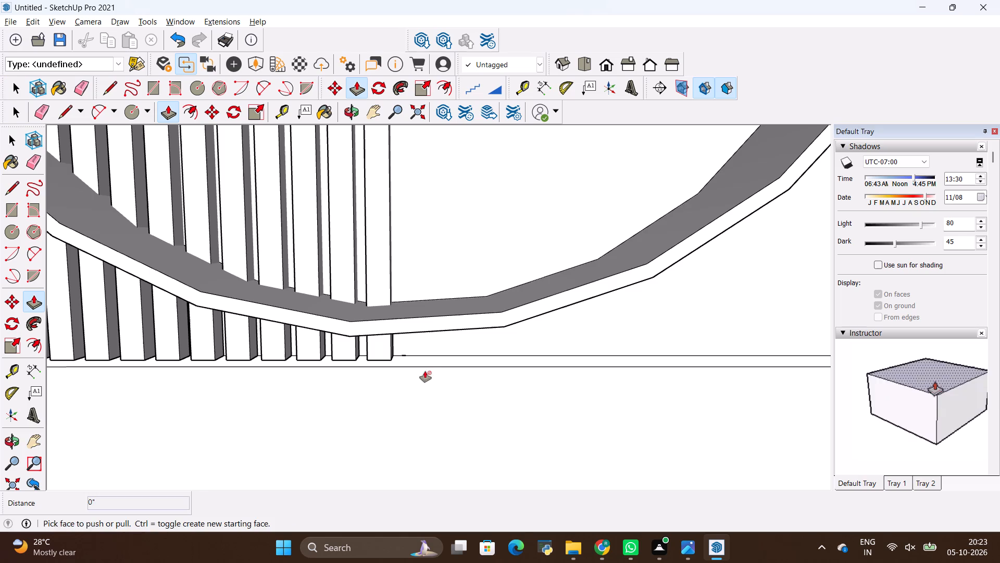
pyautogui.press('space')
pyautogui.doubleClick(428, 363)
pyautogui.press('p')
pyautogui.click(429, 362)
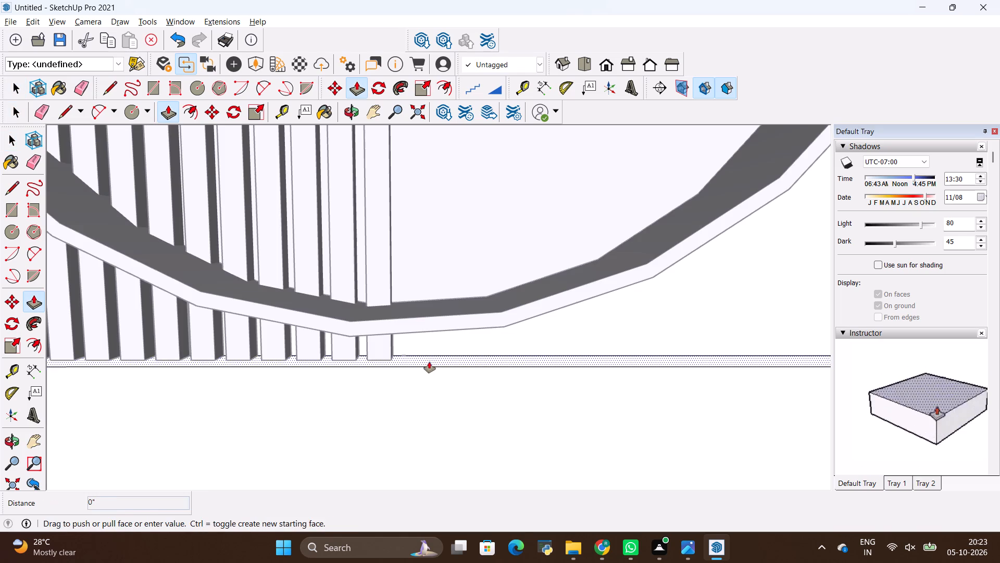
pyautogui.scroll(-11, 426, 387)
pyautogui.moveTo(428, 376); pyautogui.dragTo(461, 431, button='middle')
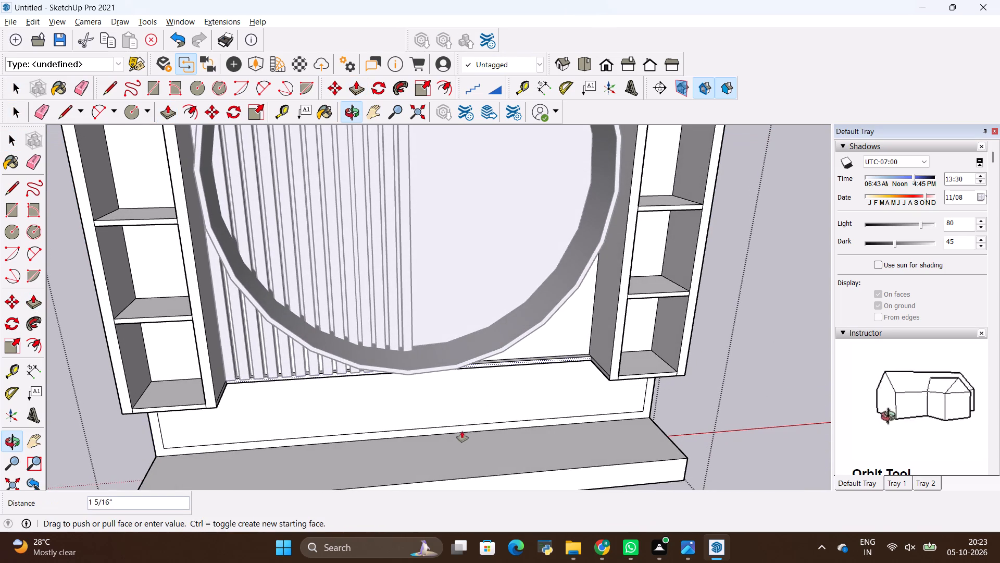
pyautogui.click(617, 377)
# Extend the front face of the ledge below the light ring a further 6" beyond the shelf frames, and close the group.
pyautogui.scroll(4, 607, 375)
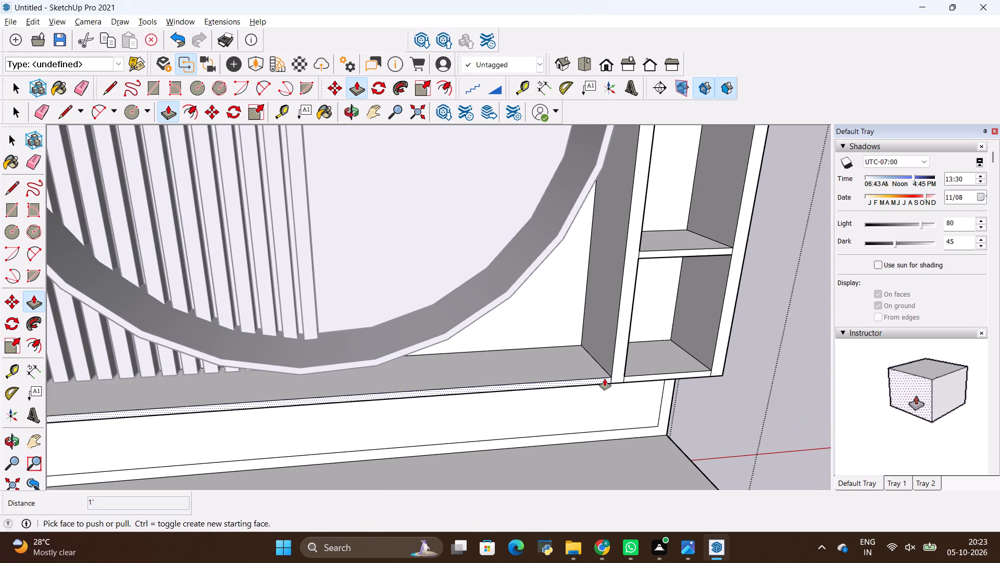
pyautogui.click(605, 379)
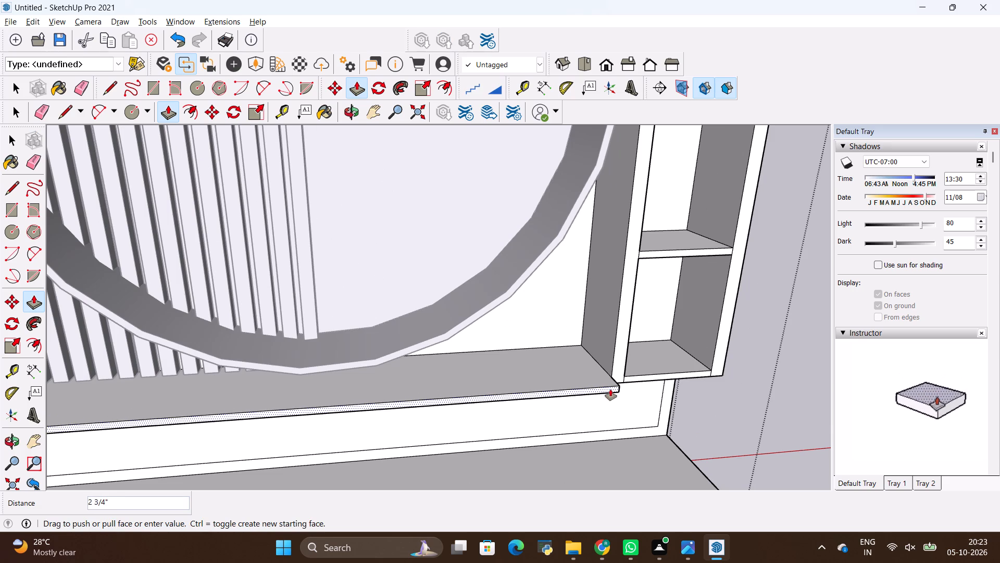
pyautogui.press('BackSpace')
pyautogui.write('6"')
pyautogui.press('Return')
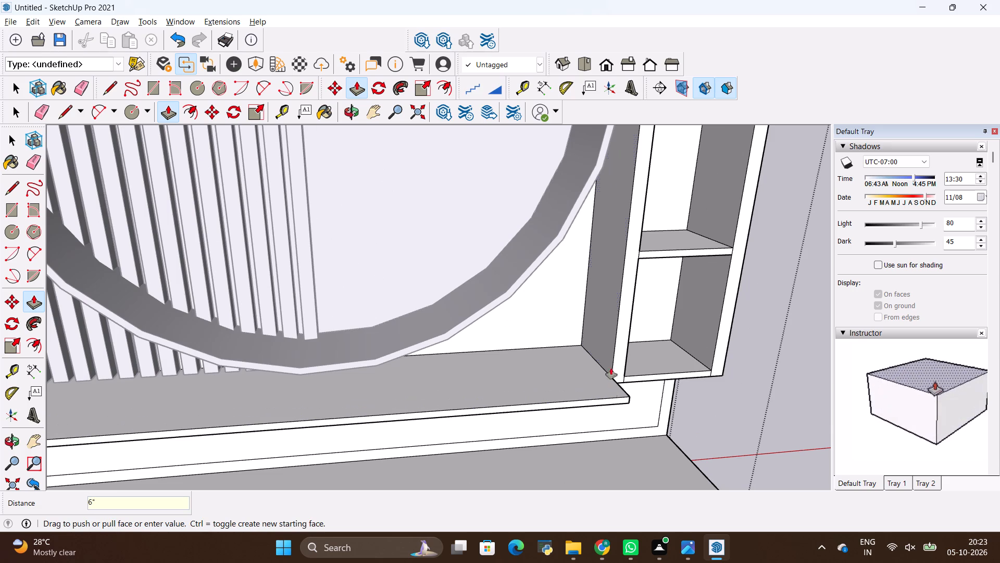
pyautogui.scroll(-8, 605, 287)
pyautogui.press('space')
pyautogui.click(699, 307)
pyautogui.scroll(-5, 638, 347)
pyautogui.moveTo(598, 376); pyautogui.dragTo(534, 409, button='middle')
pyautogui.scroll(-5, 535, 400)
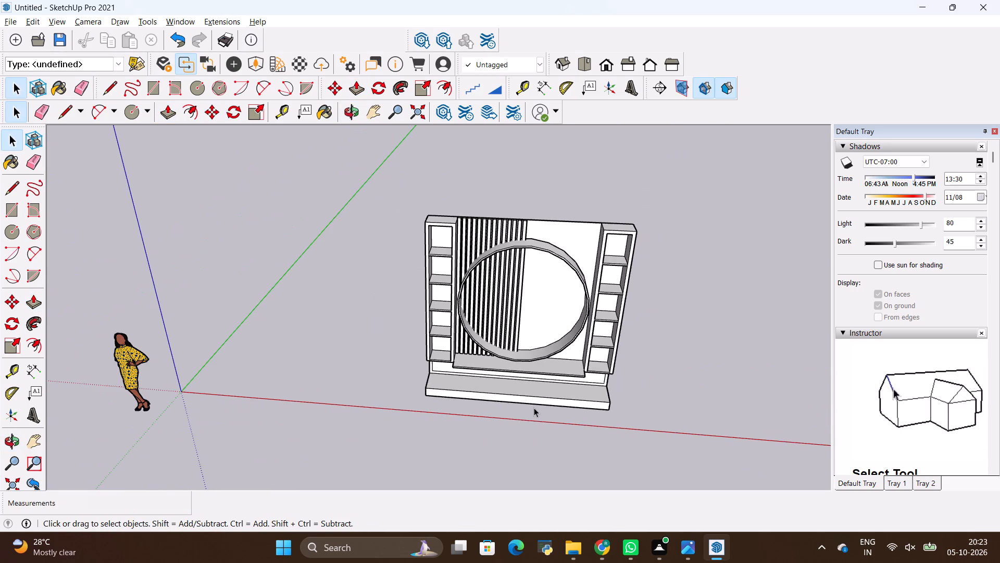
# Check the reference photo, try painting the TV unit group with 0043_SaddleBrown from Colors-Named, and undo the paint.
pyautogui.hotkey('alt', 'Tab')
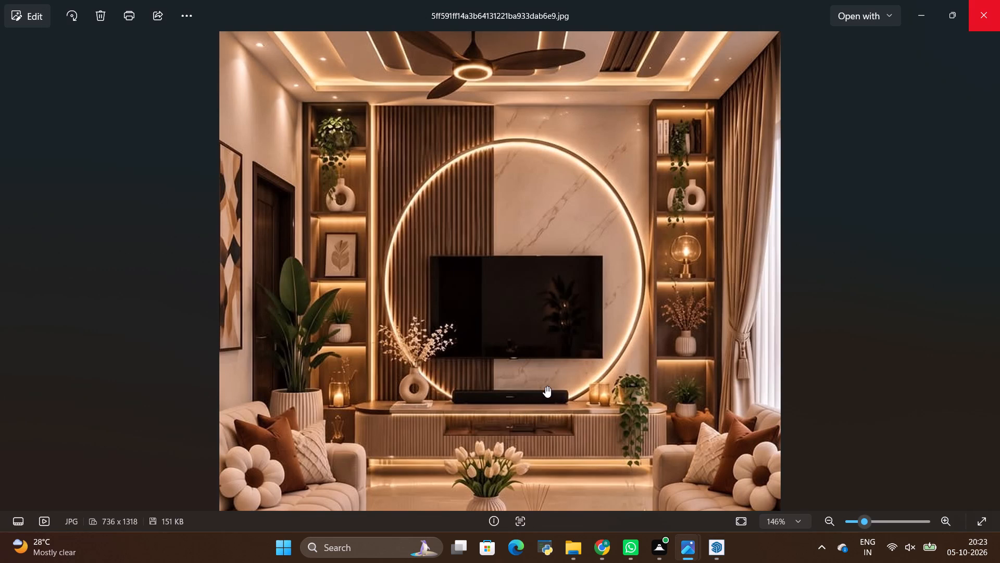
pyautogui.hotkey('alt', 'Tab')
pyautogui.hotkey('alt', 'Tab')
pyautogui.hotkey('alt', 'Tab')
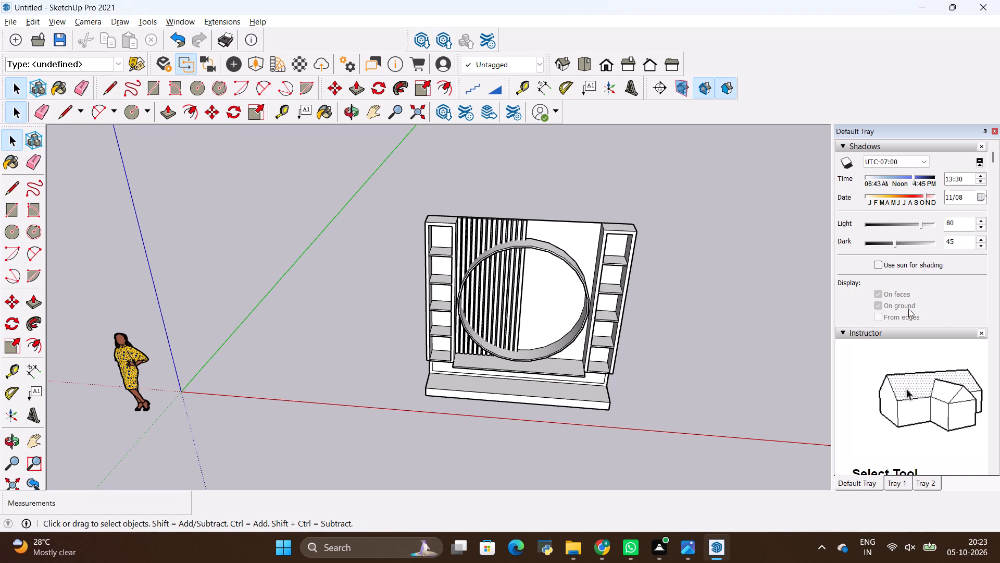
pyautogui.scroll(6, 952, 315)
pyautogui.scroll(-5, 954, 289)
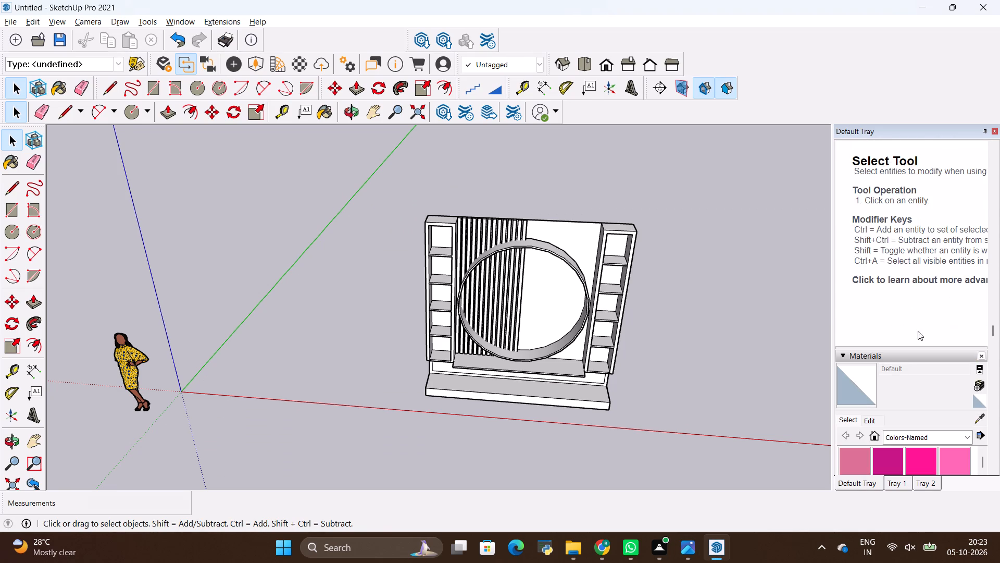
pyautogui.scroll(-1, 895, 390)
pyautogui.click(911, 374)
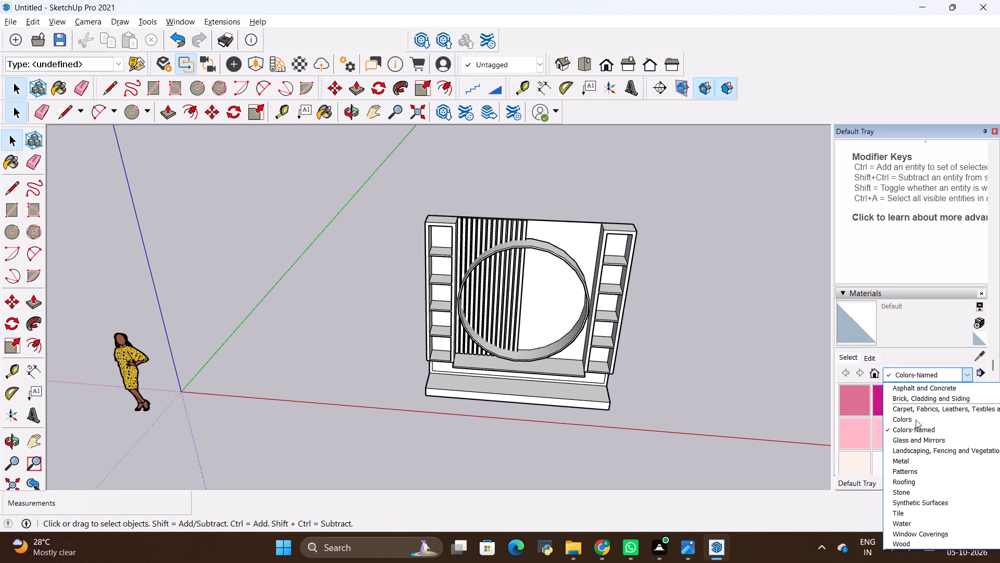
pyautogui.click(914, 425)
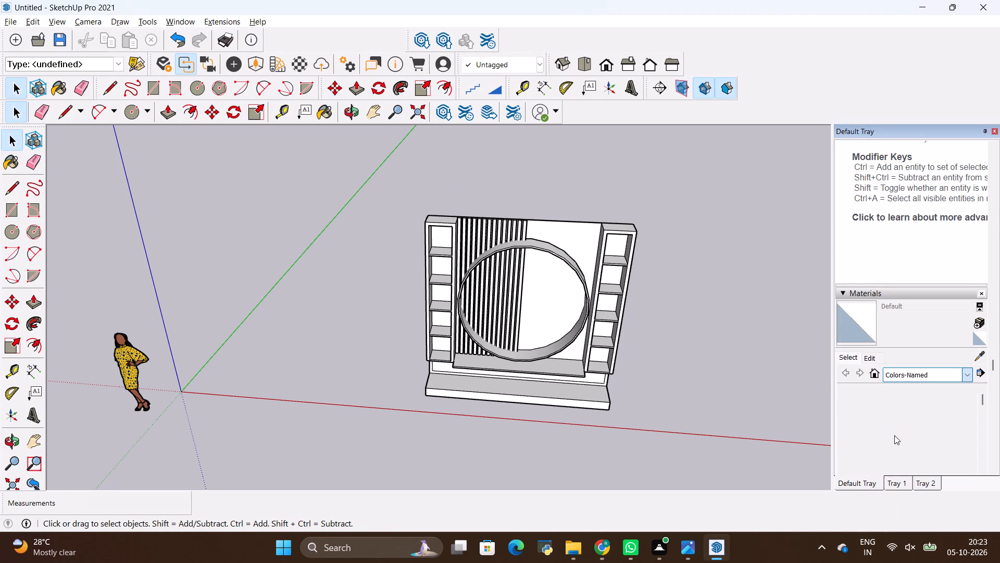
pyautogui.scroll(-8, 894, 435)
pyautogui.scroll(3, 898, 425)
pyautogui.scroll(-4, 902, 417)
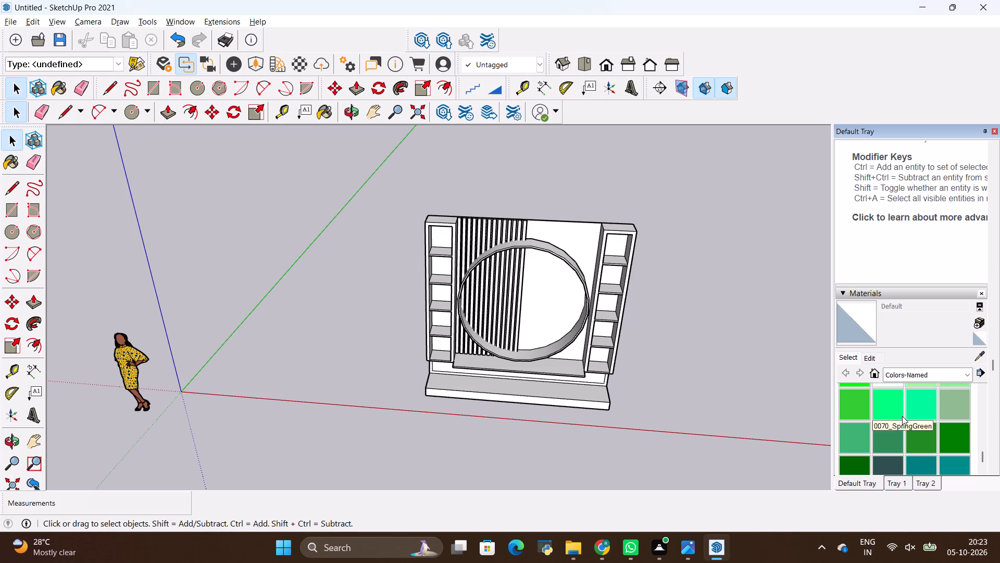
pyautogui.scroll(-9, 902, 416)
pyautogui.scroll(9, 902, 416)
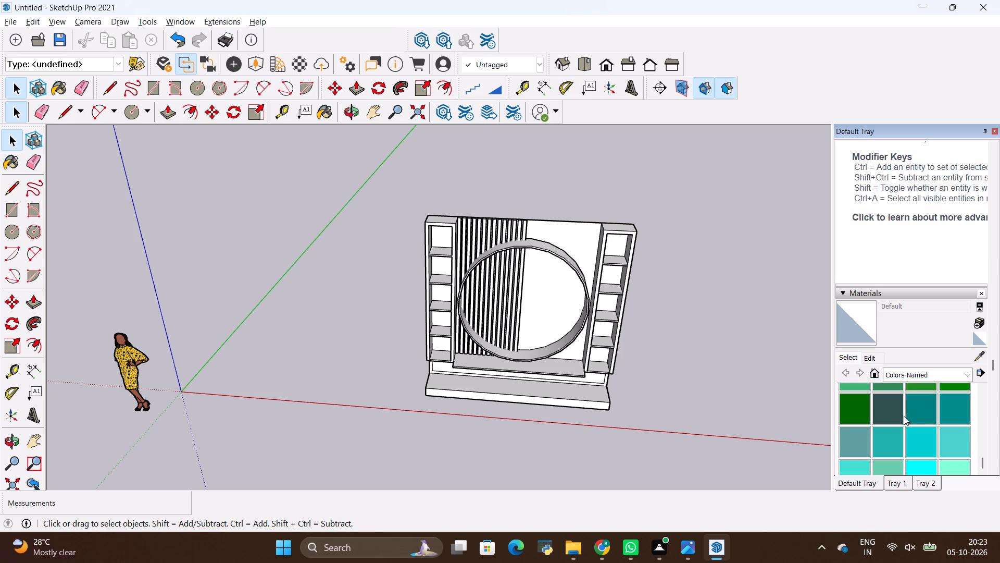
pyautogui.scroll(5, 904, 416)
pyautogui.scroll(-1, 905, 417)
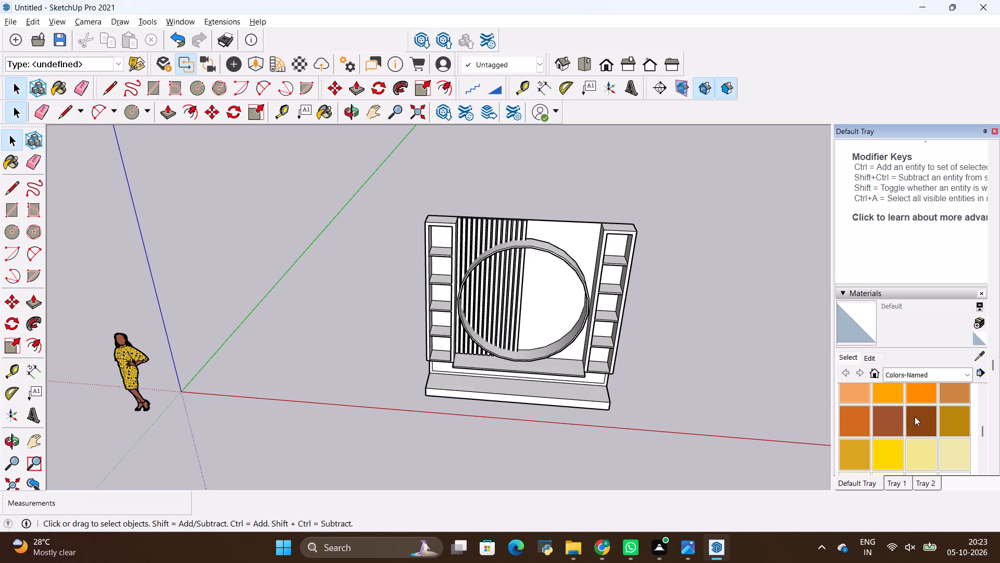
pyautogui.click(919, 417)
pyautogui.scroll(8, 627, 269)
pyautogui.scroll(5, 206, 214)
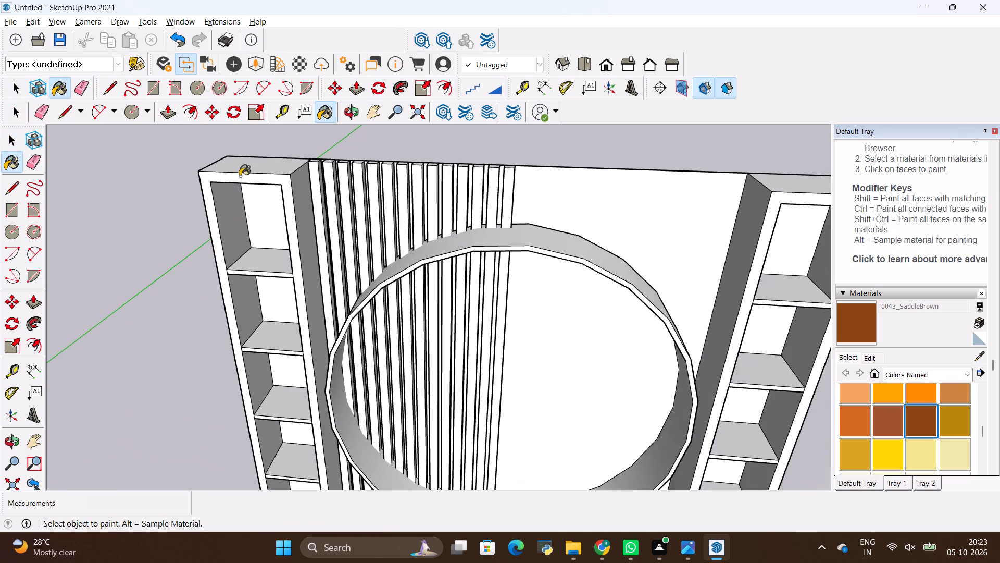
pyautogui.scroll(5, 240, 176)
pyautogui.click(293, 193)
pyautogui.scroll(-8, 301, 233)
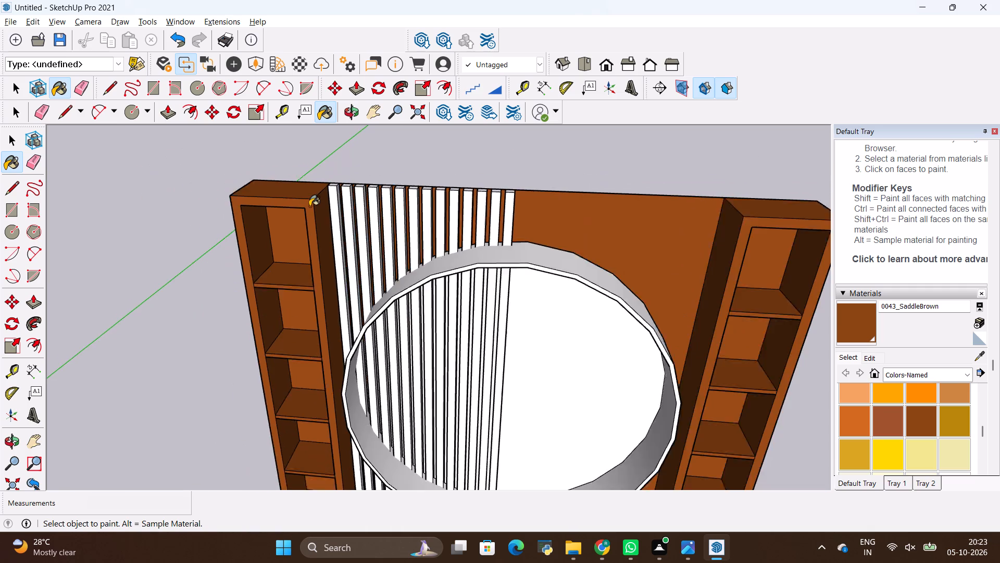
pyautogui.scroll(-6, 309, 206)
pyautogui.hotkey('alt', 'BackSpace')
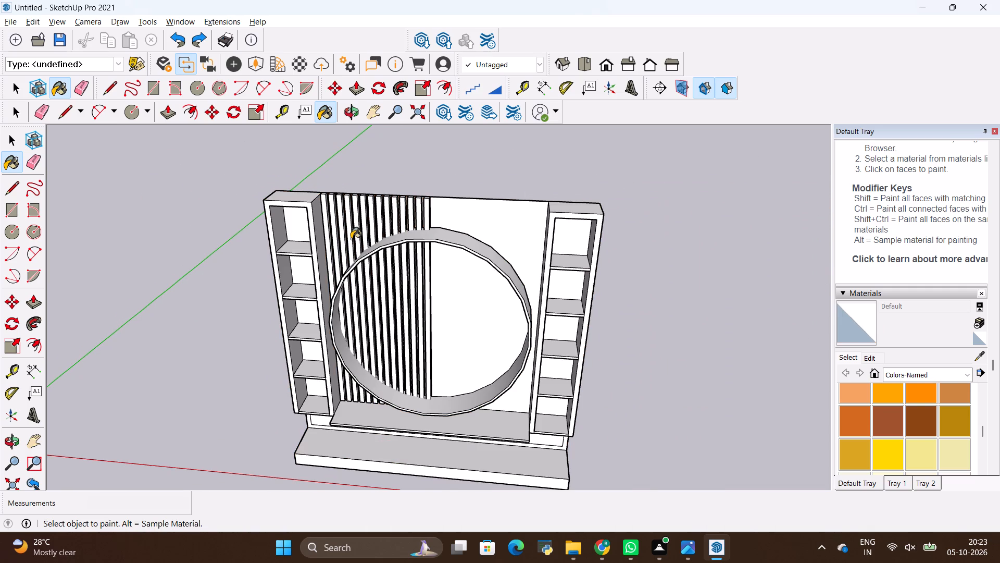
# Choose Wood Veneer 01 from the Wood materials and paint the front face of the plain-panel side shelf frame inside the TV unit group.
pyautogui.click(942, 370)
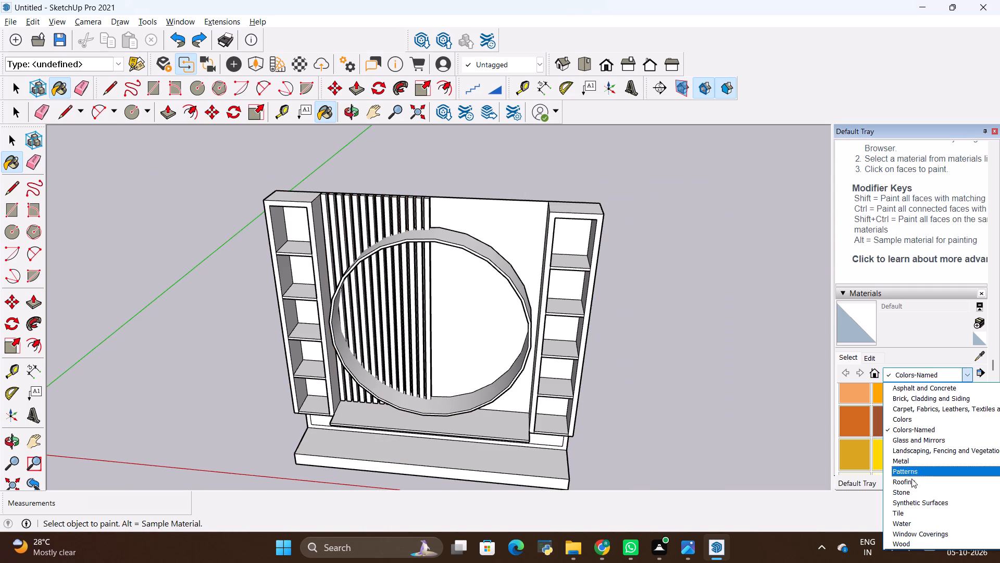
pyautogui.click(918, 547)
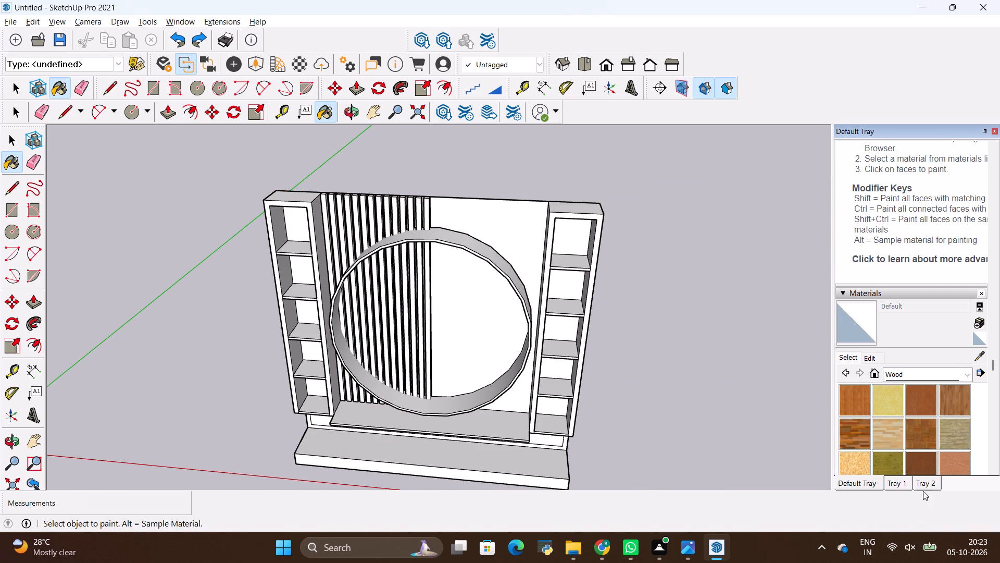
pyautogui.click(925, 462)
pyautogui.scroll(8, 509, 303)
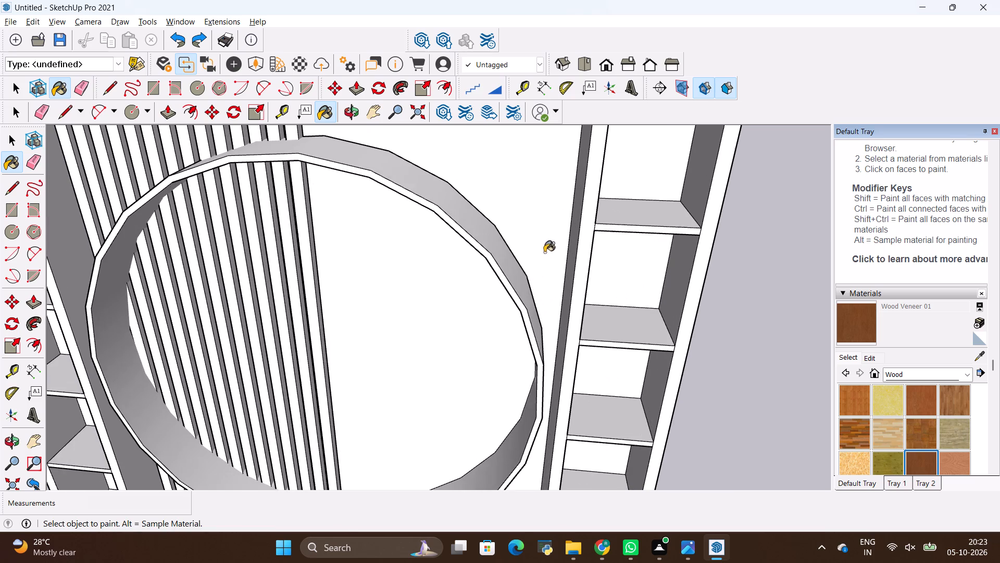
pyautogui.press('space')
pyautogui.doubleClick(585, 247)
pyautogui.scroll(-5, 570, 349)
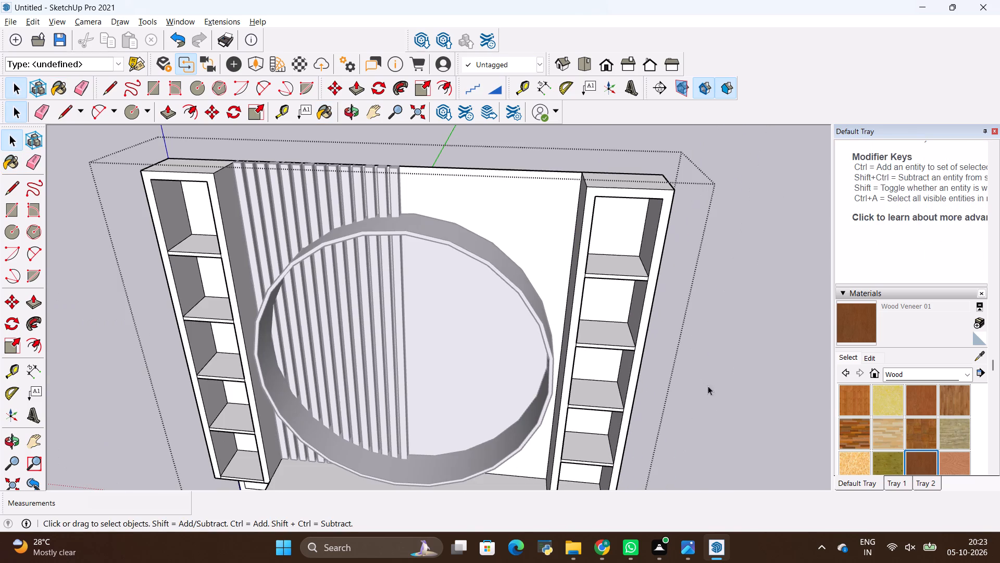
pyautogui.click(921, 459)
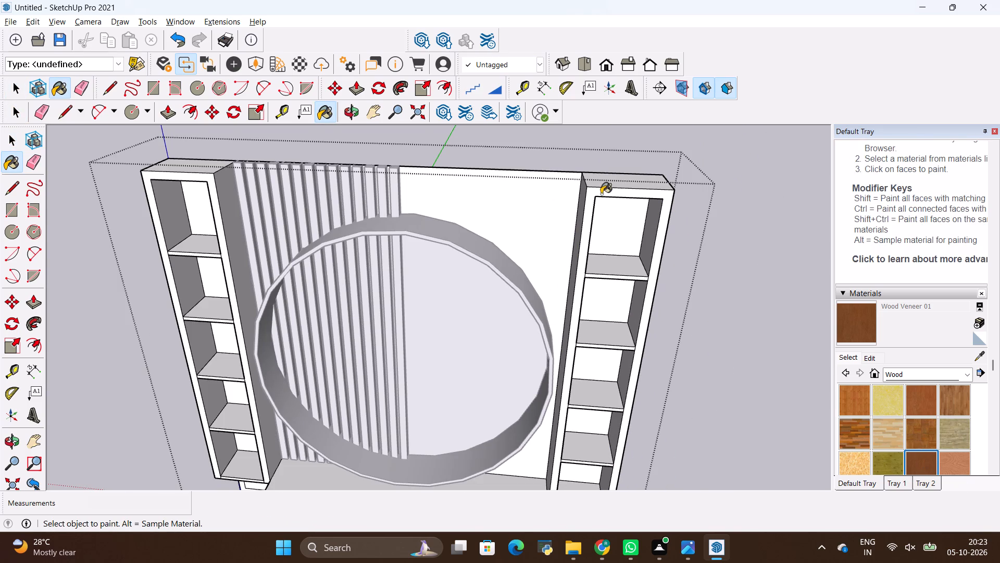
pyautogui.scroll(7, 623, 193)
pyautogui.hotkey('alt', 'Tab')
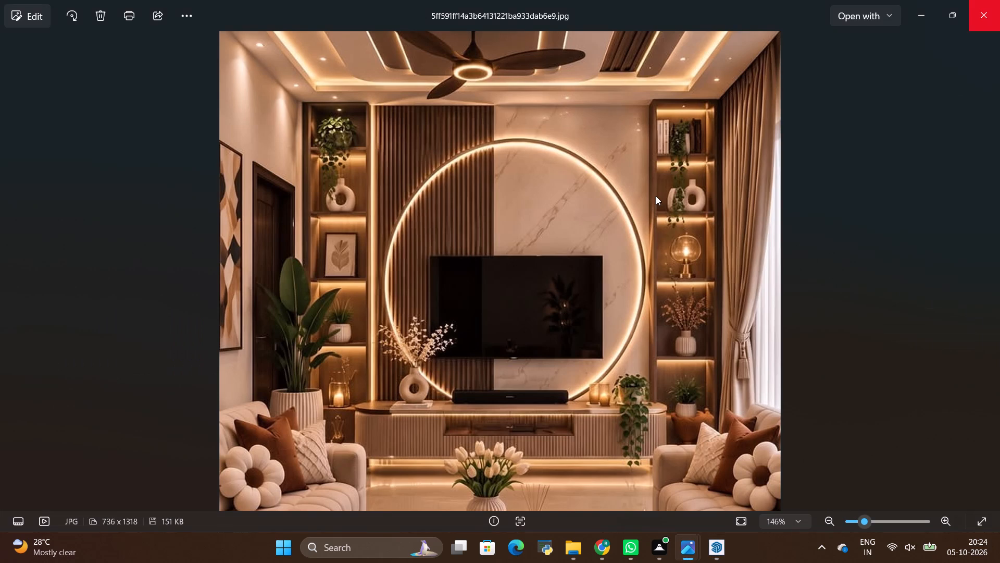
pyautogui.hotkey('alt', 'Tab')
pyautogui.scroll(4, 651, 191)
pyautogui.click(714, 205)
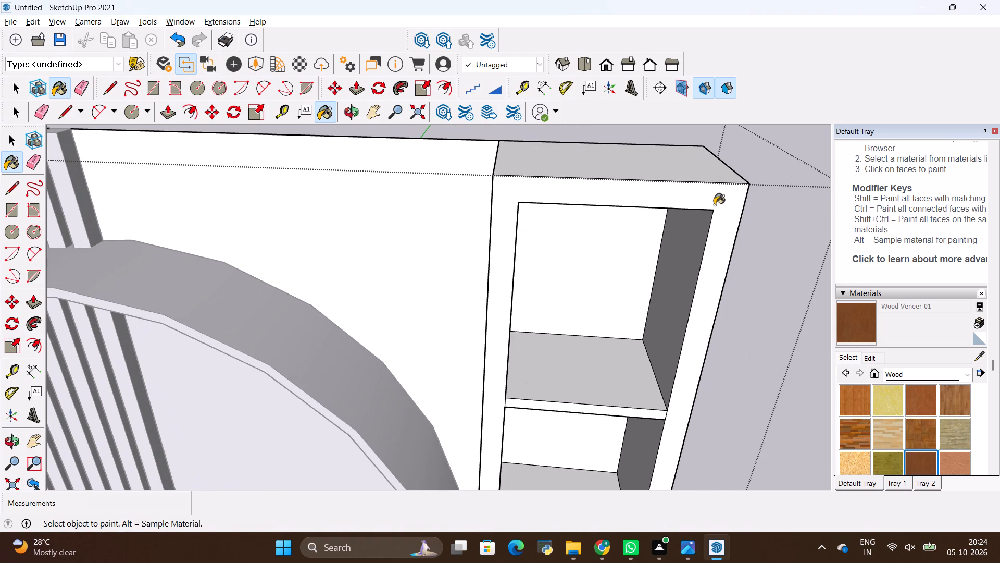
# Paint the backs and far inner sides of that frame's top two compartments, plus the first shelf's surface and front edge, with Wood Veneer 01.
pyautogui.scroll(-15, 549, 217)
pyautogui.scroll(5, 584, 166)
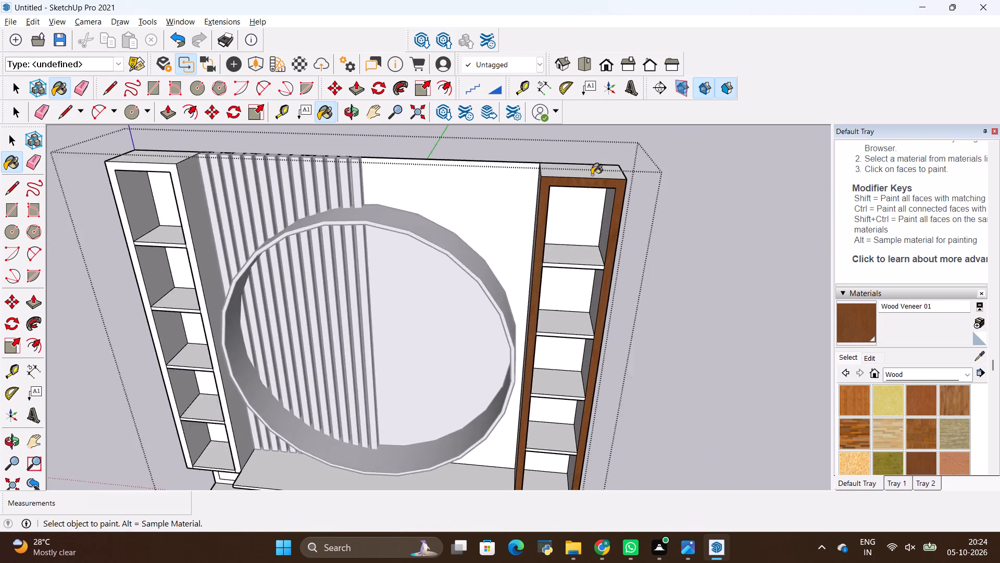
pyautogui.scroll(3, 592, 175)
pyautogui.hotkey('alt', 'Tab')
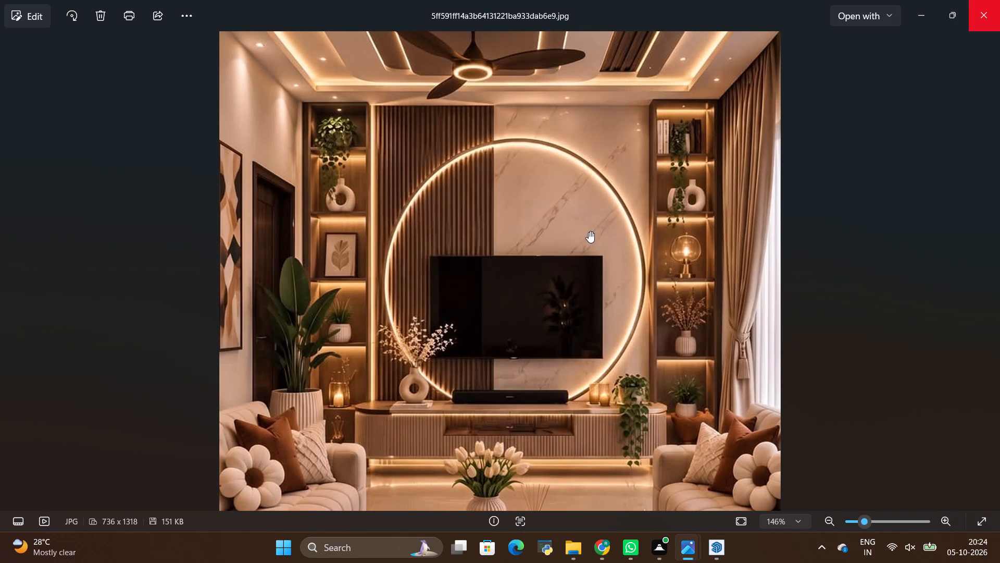
pyautogui.hotkey('alt', 'Tab')
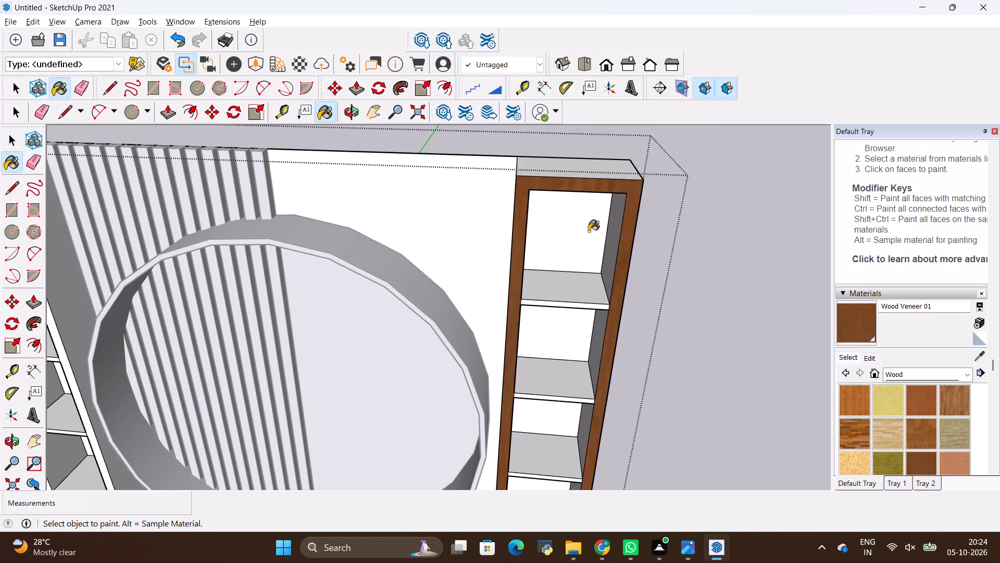
pyautogui.scroll(3, 589, 234)
pyautogui.click(581, 248)
pyautogui.click(581, 304)
pyautogui.click(580, 350)
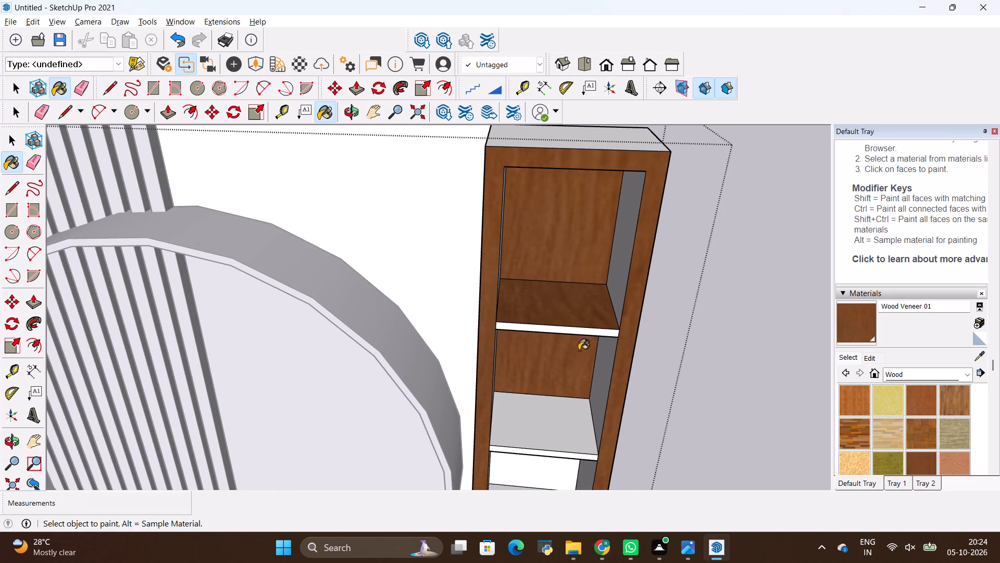
pyautogui.click(583, 334)
pyautogui.click(617, 266)
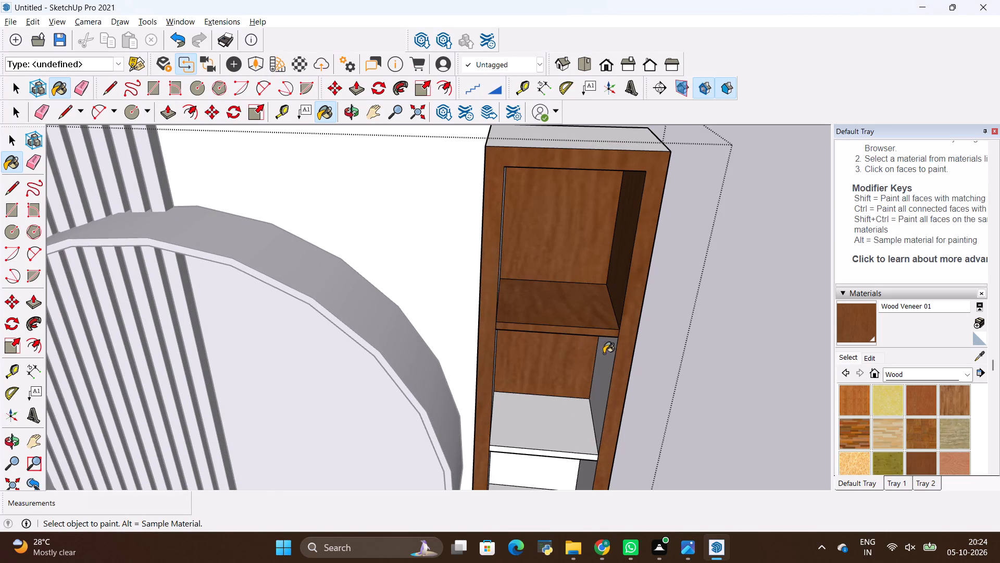
pyautogui.click(604, 353)
# Paint the frame's outer side facing the light ring and the second shelf's top surface and front edge with Wood Veneer 01.
pyautogui.scroll(-4, 602, 351)
pyautogui.moveTo(560, 305); pyautogui.dragTo(652, 305, button='middle')
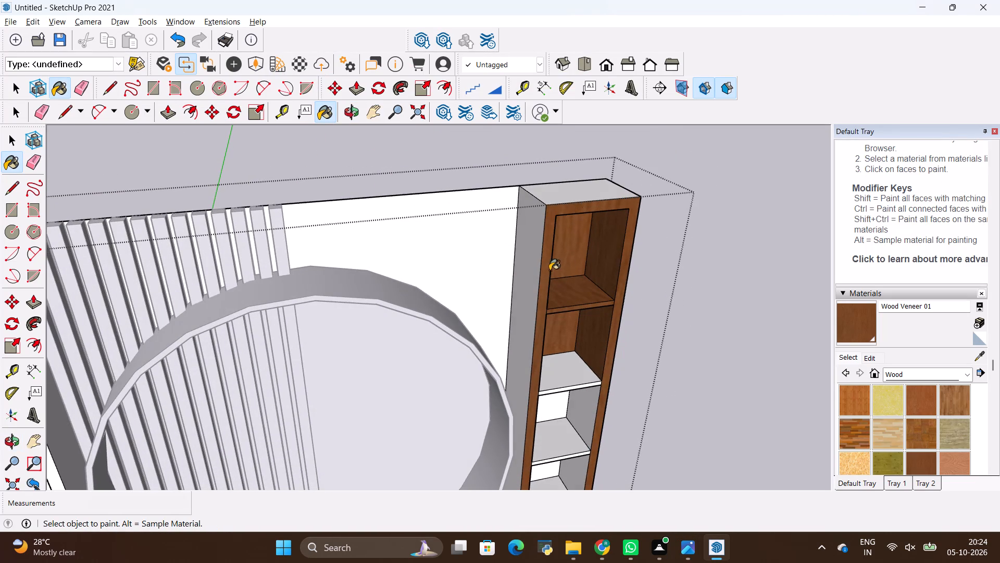
pyautogui.click(527, 288)
pyautogui.scroll(8, 574, 310)
pyautogui.scroll(-8, 535, 272)
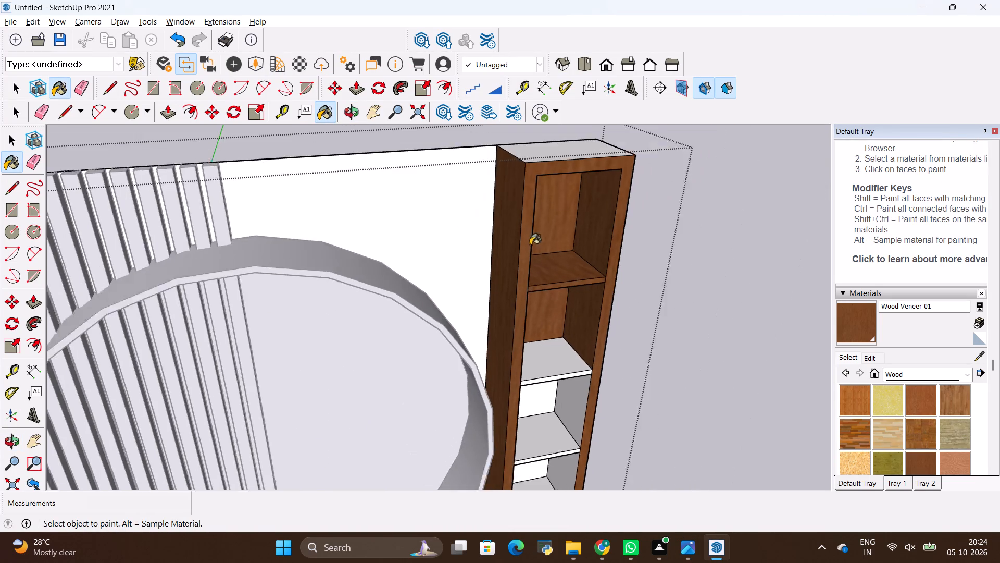
pyautogui.scroll(-1, 530, 245)
pyautogui.scroll(11, 570, 366)
pyautogui.click(541, 305)
pyautogui.scroll(4, 543, 335)
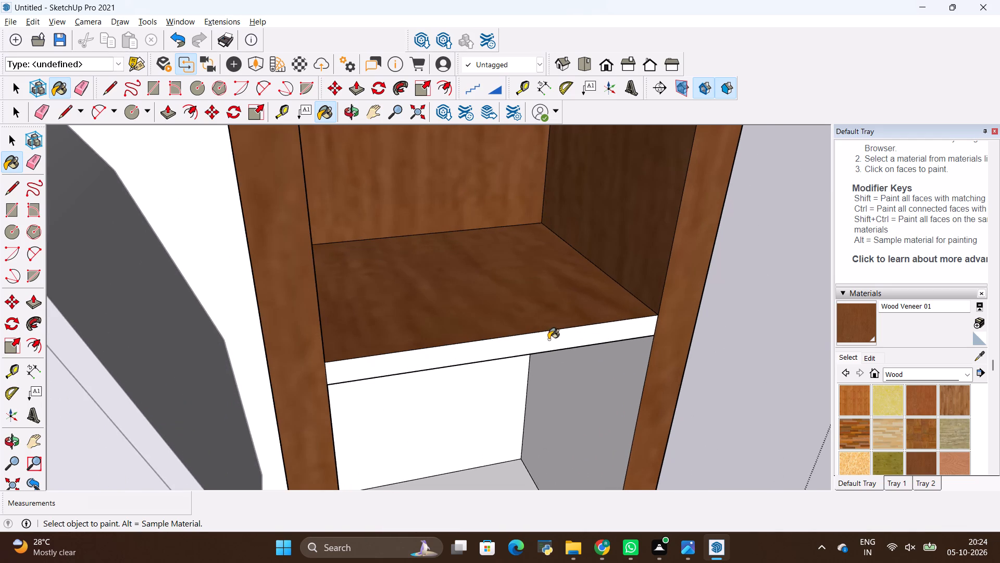
pyautogui.click(549, 340)
# Paint the third compartment's back, both inner sides and ceiling, plus the second compartment's ring-side inner face, with Wood Veneer 01.
pyautogui.scroll(-3, 446, 272)
pyautogui.moveTo(510, 337); pyautogui.dragTo(464, 220, button='middle')
pyautogui.click(459, 335)
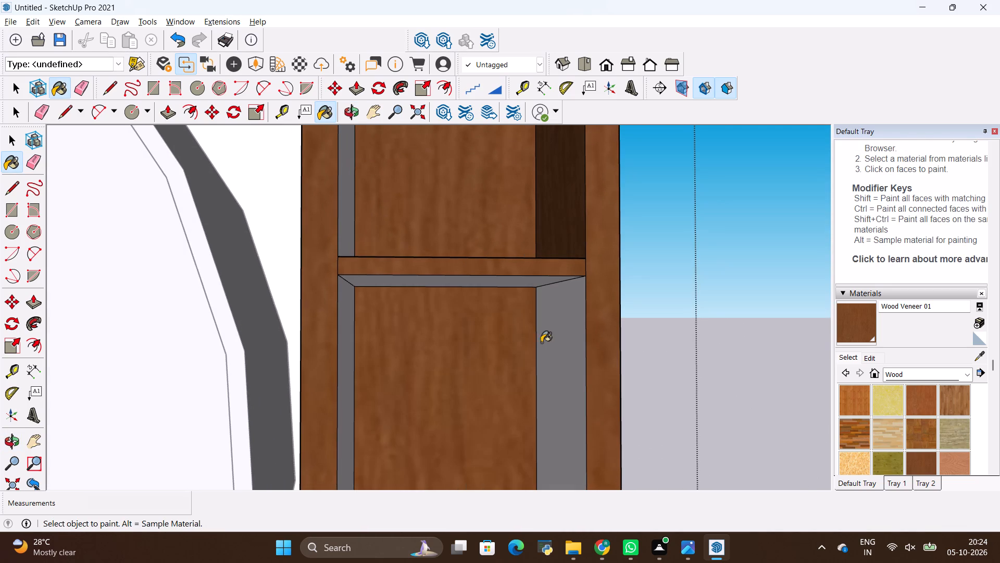
pyautogui.click(546, 340)
pyautogui.click(352, 374)
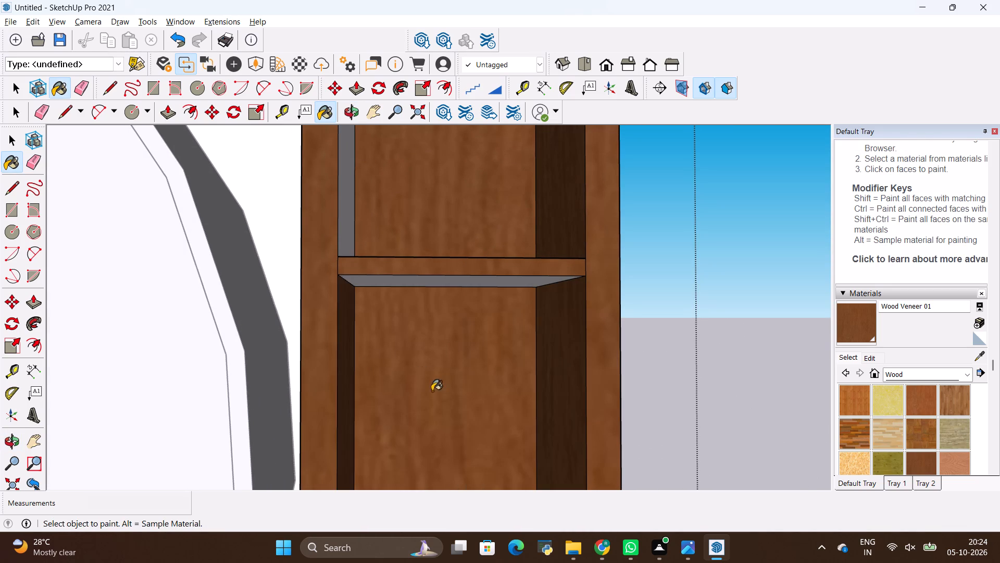
pyautogui.moveTo(432, 391); pyautogui.dragTo(421, 289, button='middle')
pyautogui.click(421, 286)
pyautogui.click(354, 194)
# Paint the undersides and front edges of the third and fourth shelves and the backs of the two lowest compartments with Wood Veneer 01.
pyautogui.scroll(-5, 385, 261)
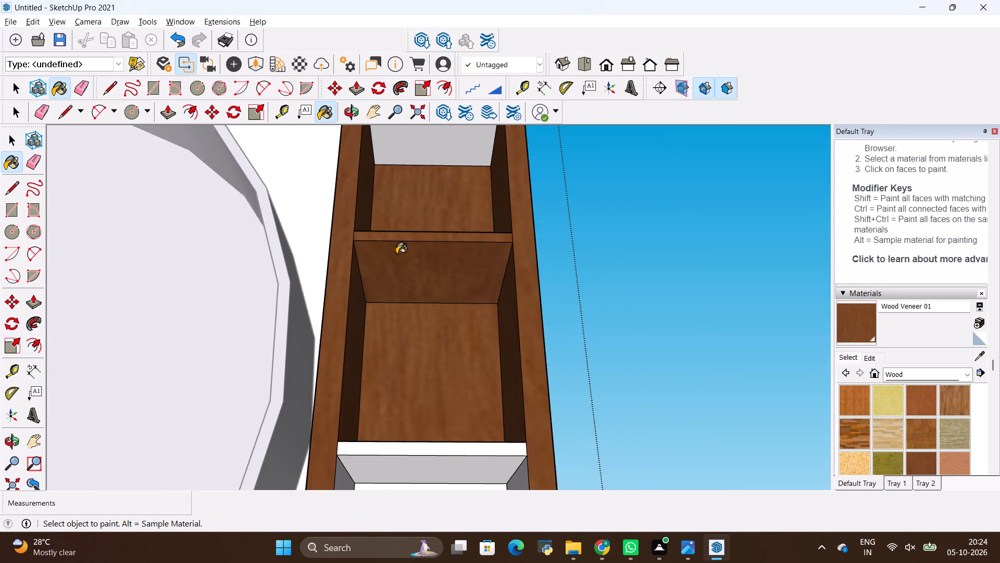
pyautogui.scroll(-4, 396, 254)
pyautogui.click(423, 390)
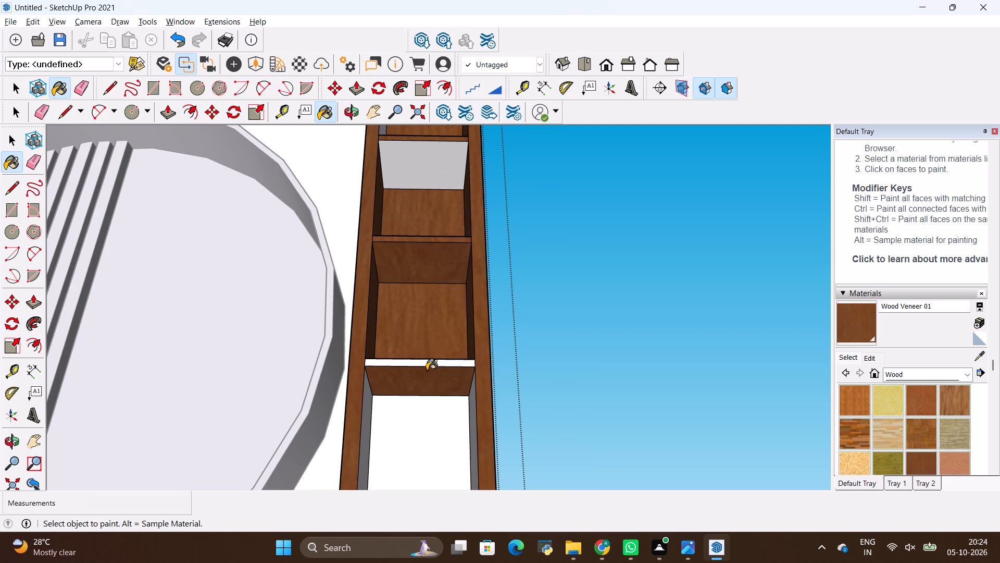
pyautogui.click(429, 365)
pyautogui.scroll(-11, 430, 375)
pyautogui.click(429, 387)
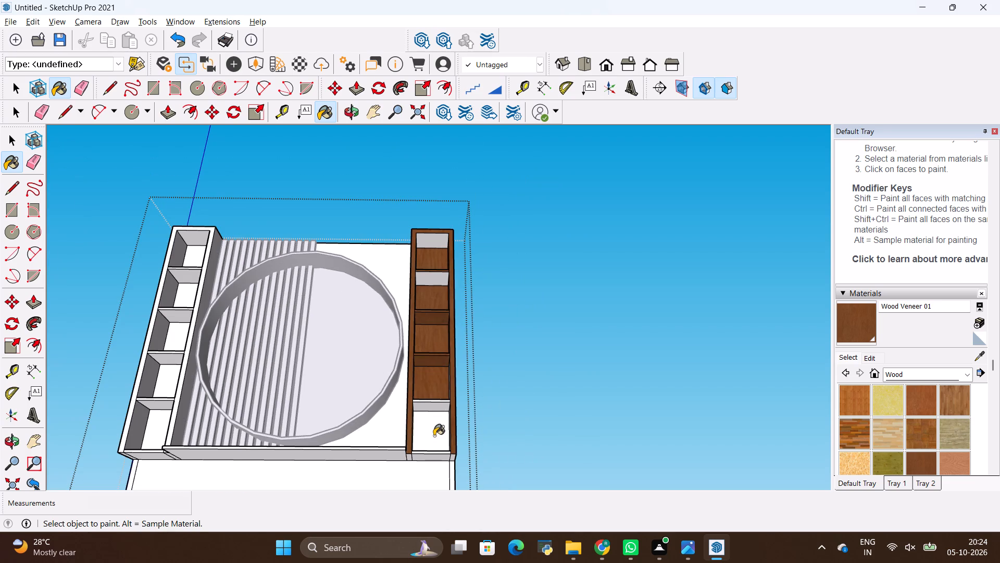
pyautogui.click(434, 439)
pyautogui.scroll(4, 428, 431)
pyautogui.click(427, 393)
pyautogui.scroll(7, 427, 397)
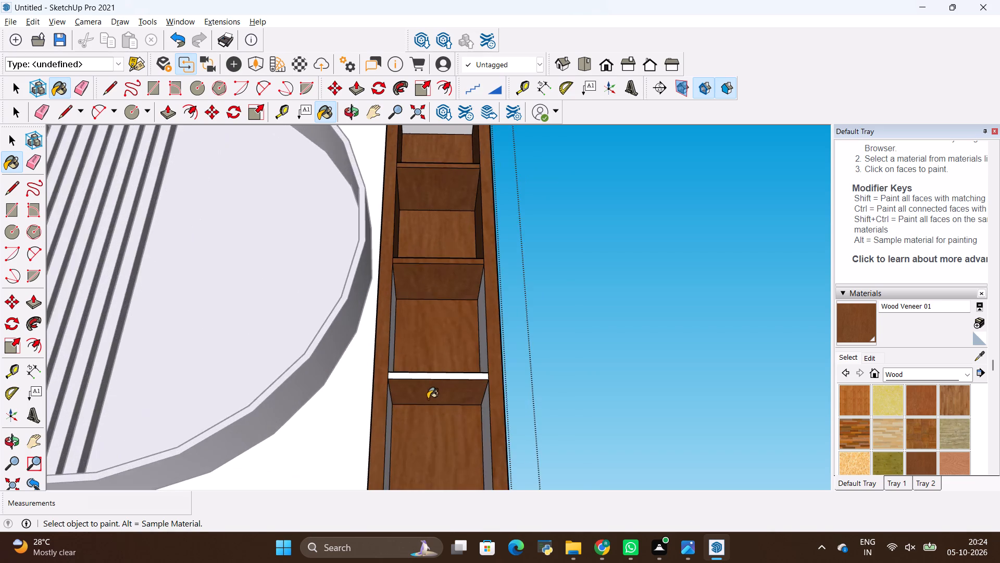
pyautogui.scroll(1, 428, 399)
pyautogui.click(441, 370)
# Paint both inner side faces of the two lowest compartments in the plain-panel side frame with Wood Veneer 01.
pyautogui.moveTo(475, 378); pyautogui.dragTo(375, 425, button='middle')
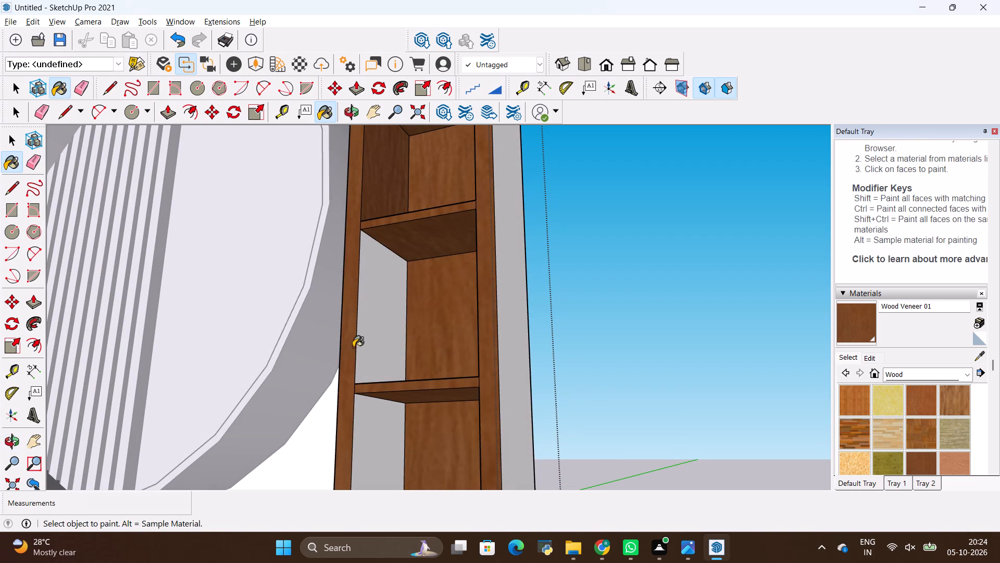
pyautogui.click(368, 344)
pyautogui.click(370, 423)
pyautogui.moveTo(361, 418); pyautogui.dragTo(551, 437, button='middle')
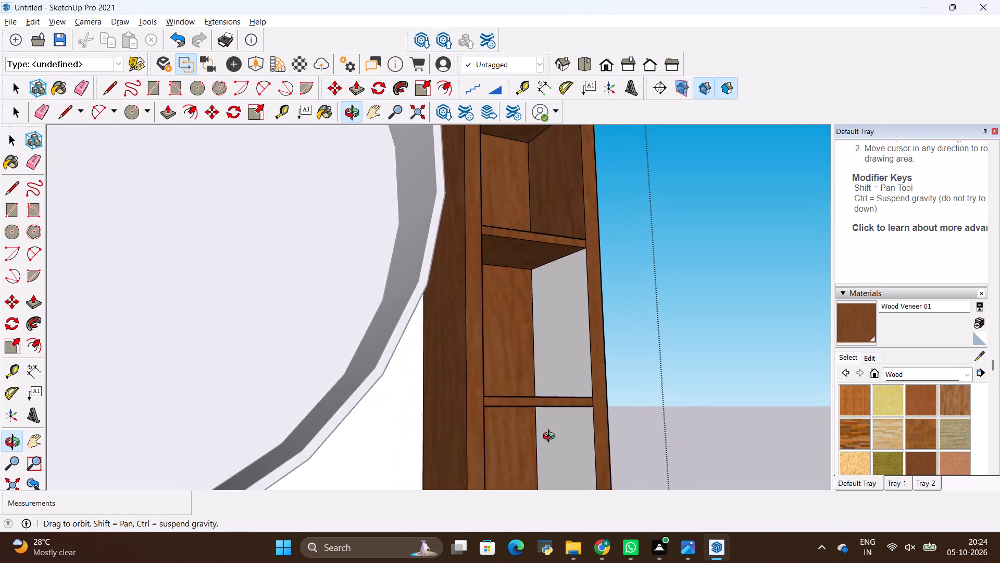
pyautogui.moveTo(551, 437); pyautogui.dragTo(569, 387, button='middle')
pyautogui.click(569, 348)
pyautogui.click(580, 419)
# Check the reference photo and paint the inner surface and front edge of the frame's bottom board with Wood Veneer 01.
pyautogui.scroll(-9, 505, 322)
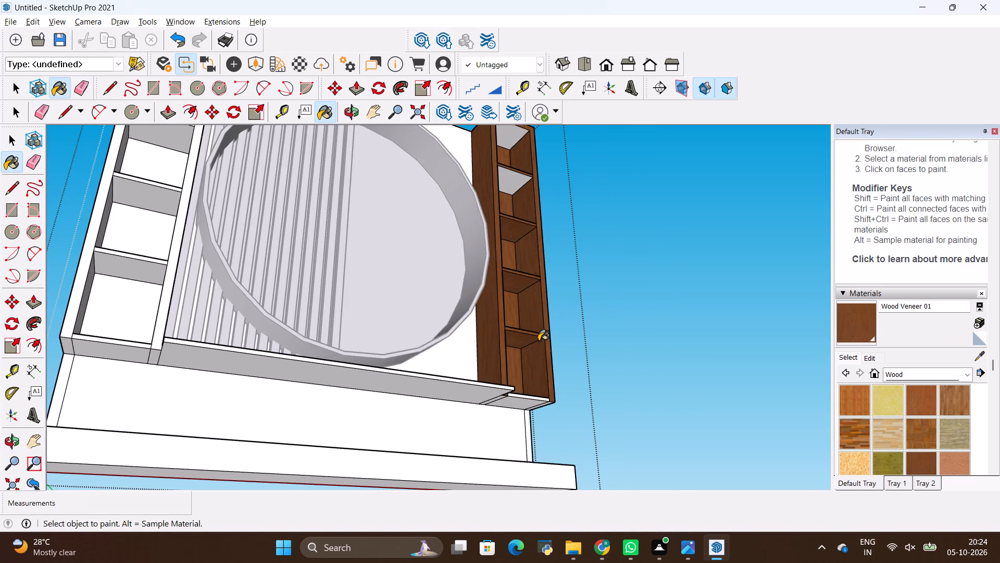
pyautogui.moveTo(542, 404); pyautogui.dragTo(473, 505, button='middle')
pyautogui.hotkey('alt', 'Tab')
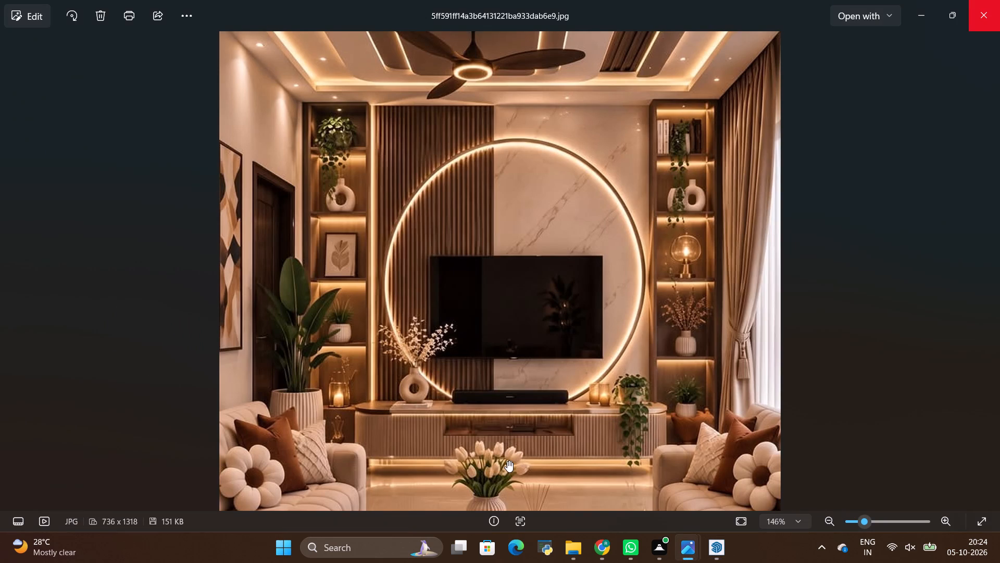
pyautogui.hotkey('alt', 'Tab')
pyautogui.scroll(7, 543, 427)
pyautogui.click(546, 331)
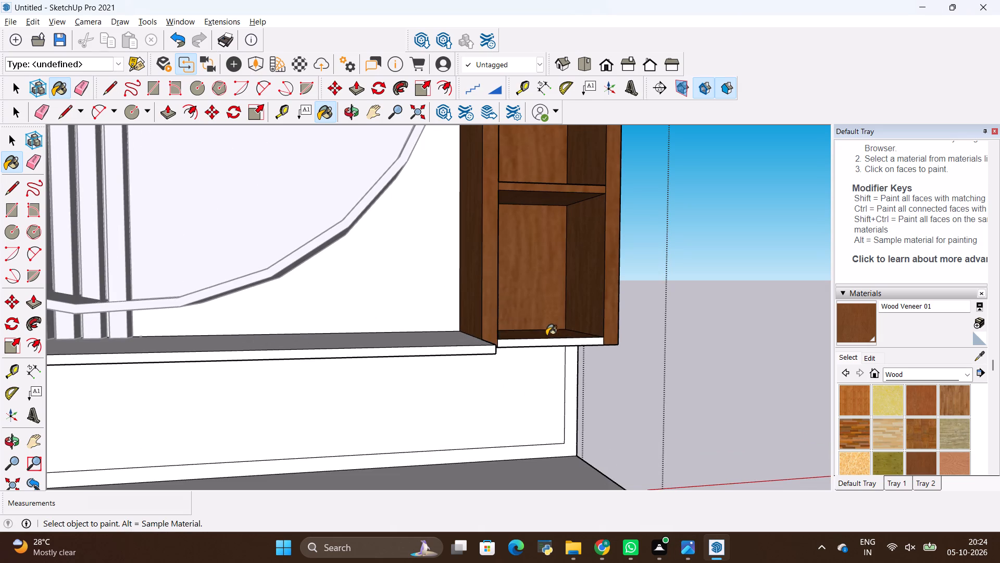
pyautogui.moveTo(548, 338); pyautogui.dragTo(529, 454, button='middle')
pyautogui.scroll(4, 532, 371)
pyautogui.click(551, 323)
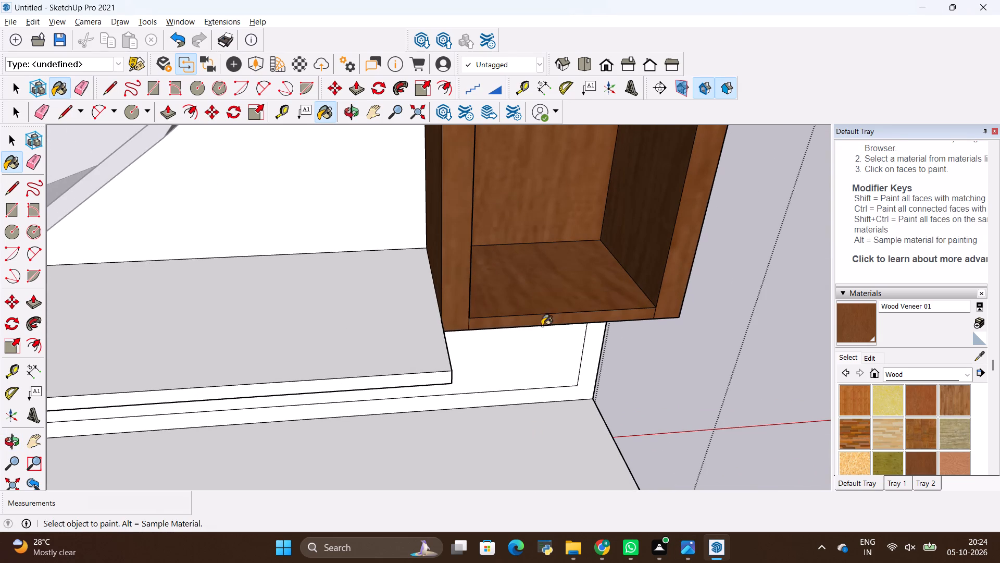
# Paint the top face of the ledge below the light ring with Wood Veneer 01 and compare with the reference photo.
pyautogui.click(407, 346)
pyautogui.hotkey('alt', 'Tab')
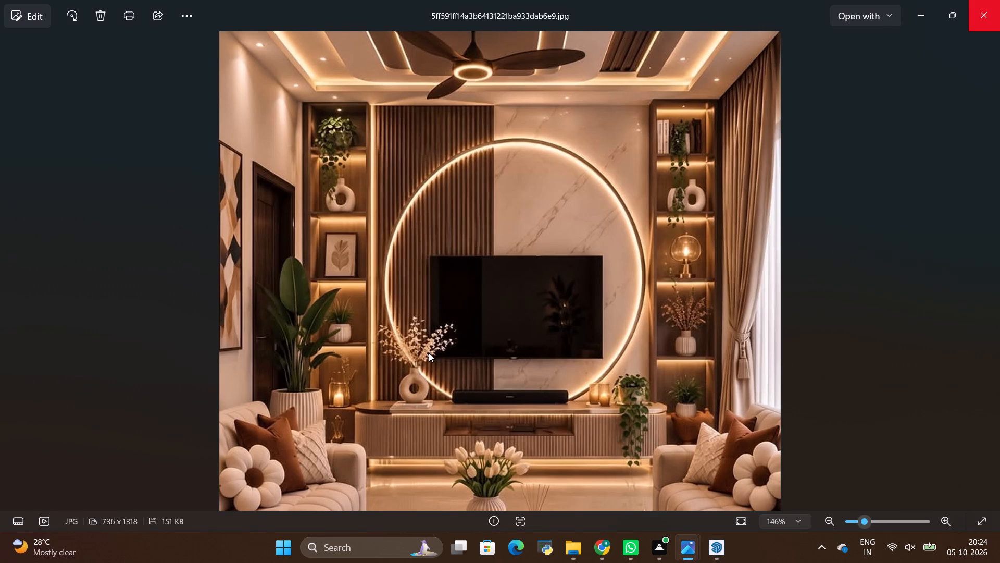
pyautogui.hotkey('alt', 'Tab')
# Paint the top face of the plain-panel side frame and the top surfaces of its third and fourth shelves with Wood Veneer 01.
pyautogui.scroll(-4, 443, 334)
pyautogui.scroll(-9, 518, 340)
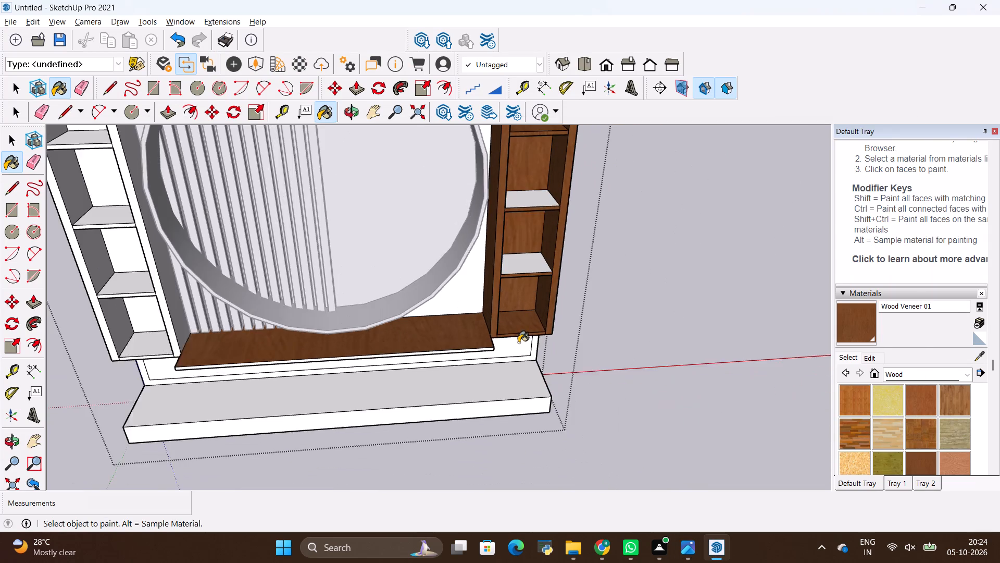
pyautogui.scroll(-1, 518, 342)
pyautogui.moveTo(442, 439); pyautogui.dragTo(503, 253, button='middle')
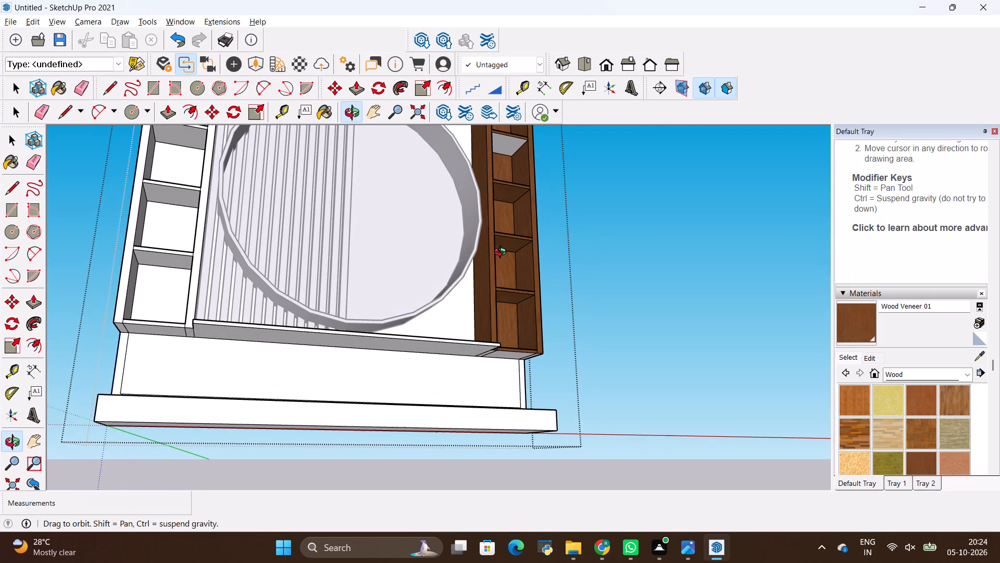
pyautogui.moveTo(503, 253); pyautogui.dragTo(512, 291, button='middle')
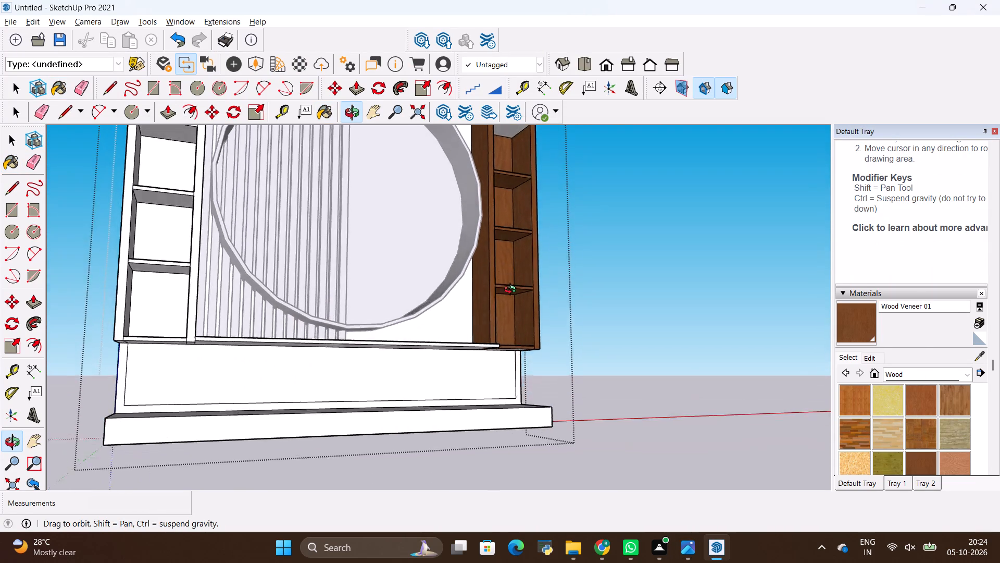
pyautogui.moveTo(512, 291); pyautogui.dragTo(529, 427, button='middle')
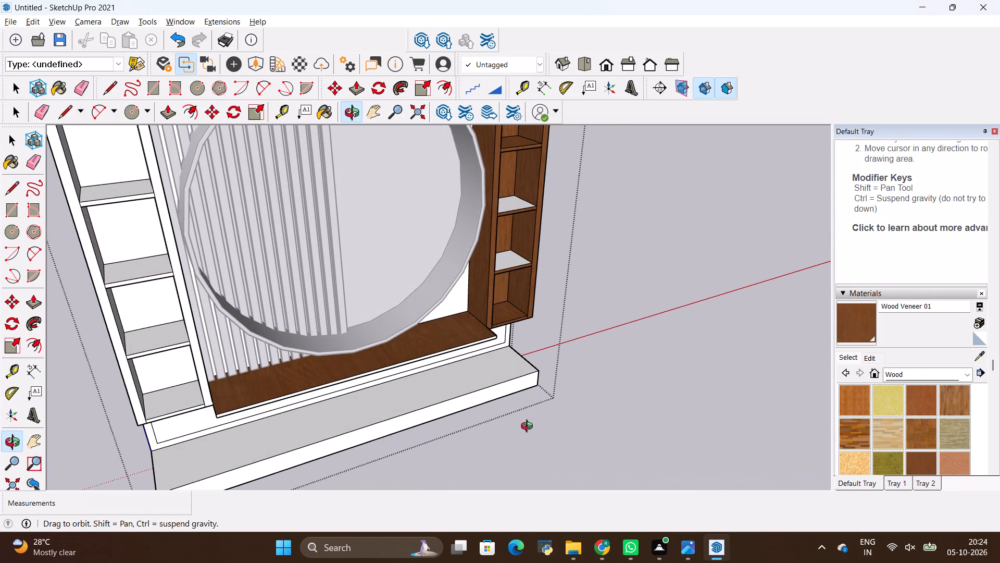
pyautogui.moveTo(529, 427); pyautogui.dragTo(528, 427, button='middle')
pyautogui.scroll(-9, 440, 371)
pyautogui.scroll(3, 324, 240)
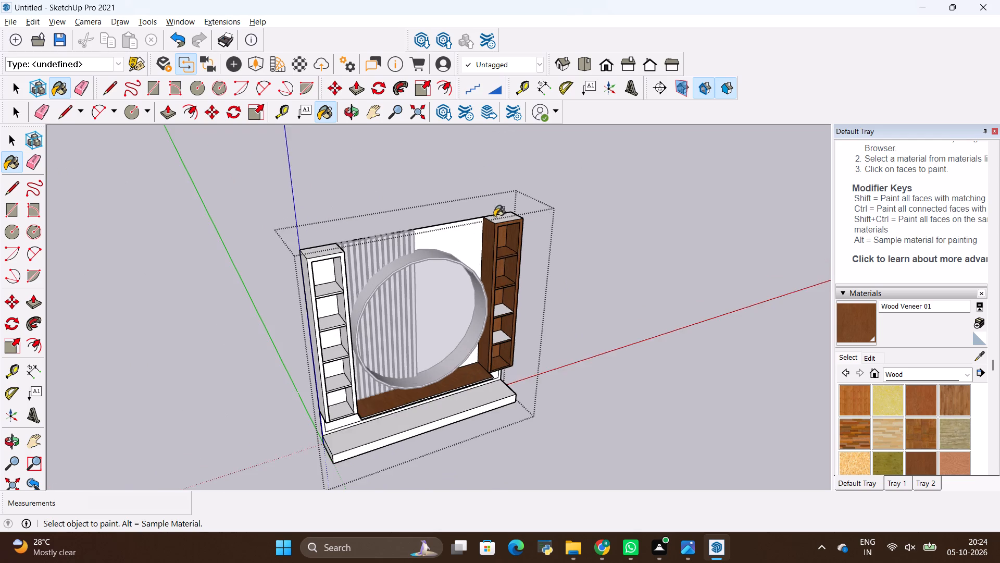
pyautogui.scroll(7, 508, 214)
pyautogui.click(498, 219)
pyautogui.scroll(3, 501, 374)
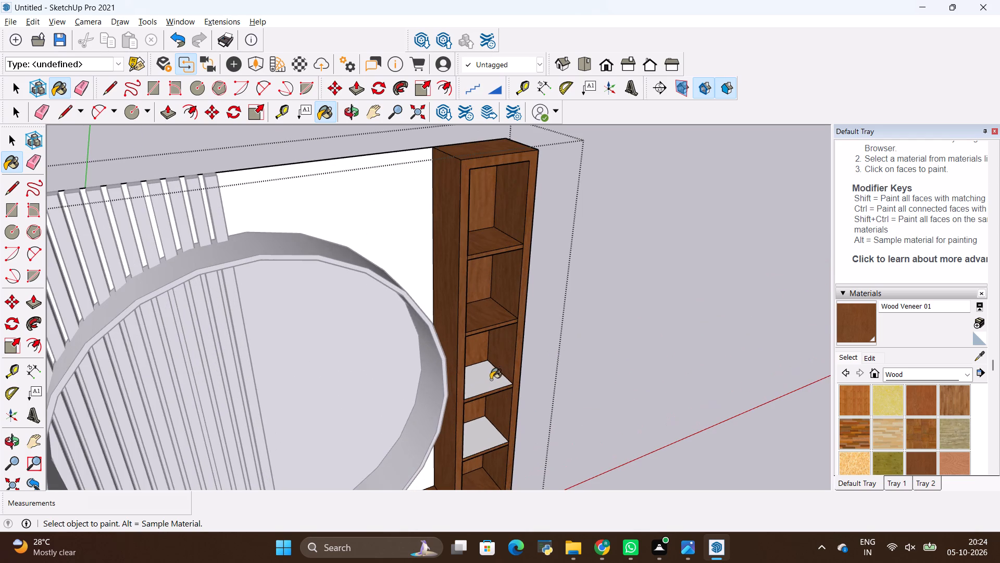
pyautogui.click(490, 380)
pyautogui.click(488, 440)
pyautogui.scroll(-5, 542, 361)
pyautogui.scroll(3, 162, 302)
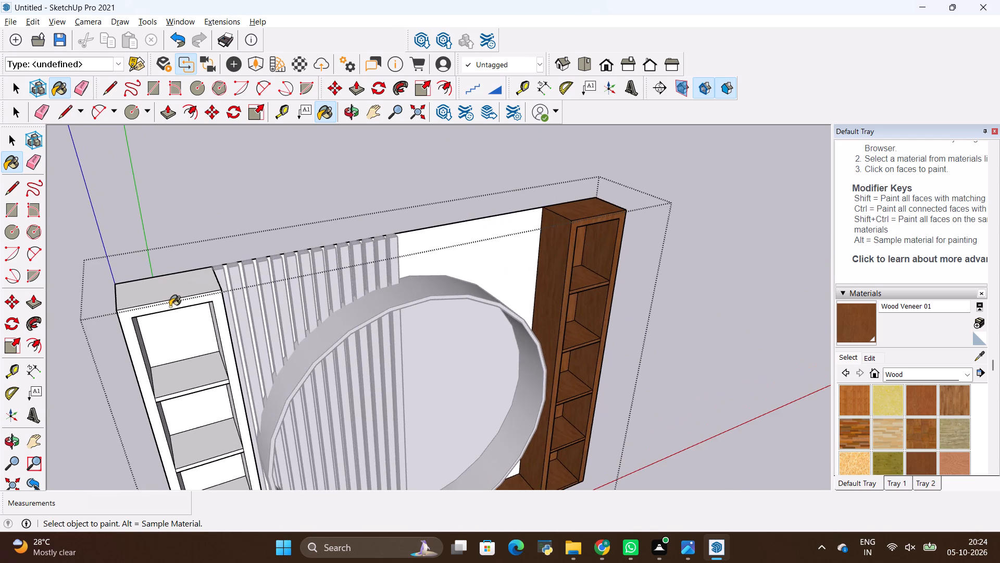
# Paint the front and top faces of the side frame beside the slatted panel with Wood Veneer 01.
pyautogui.scroll(8, 215, 316)
pyautogui.click(214, 286)
pyautogui.click(192, 245)
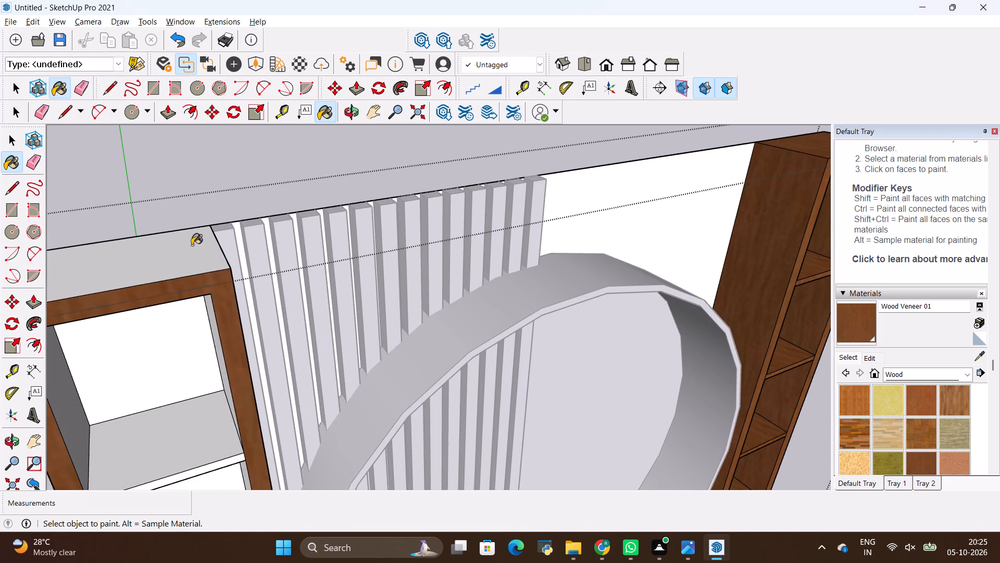
# Paint the back faces and shelf tops of the slat-side frame's upper three compartments with Wood Veneer 01.
pyautogui.click(177, 395)
pyautogui.click(174, 351)
pyautogui.click(184, 418)
pyautogui.scroll(-3, 191, 289)
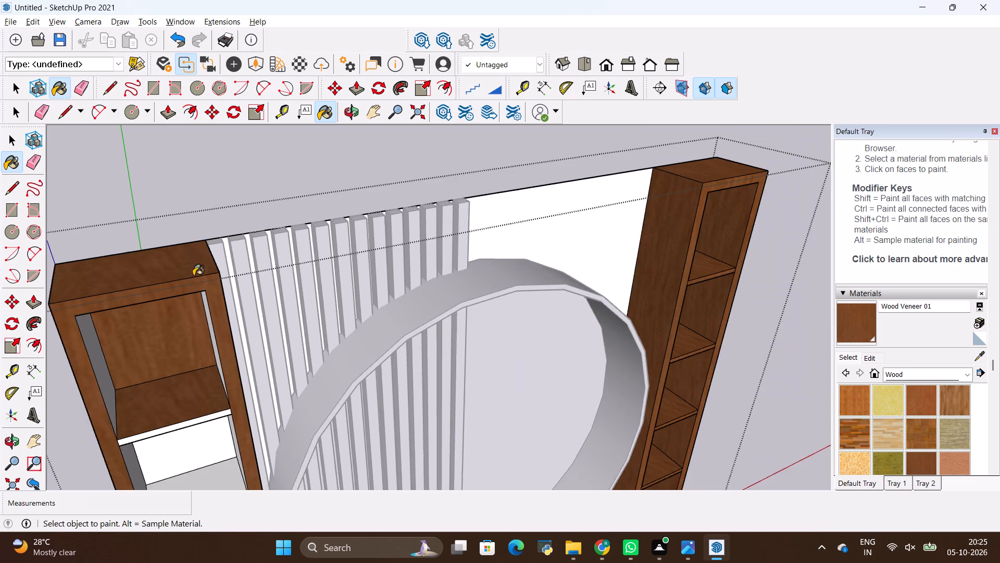
pyautogui.scroll(-7, 193, 276)
pyautogui.click(206, 391)
pyautogui.click(208, 411)
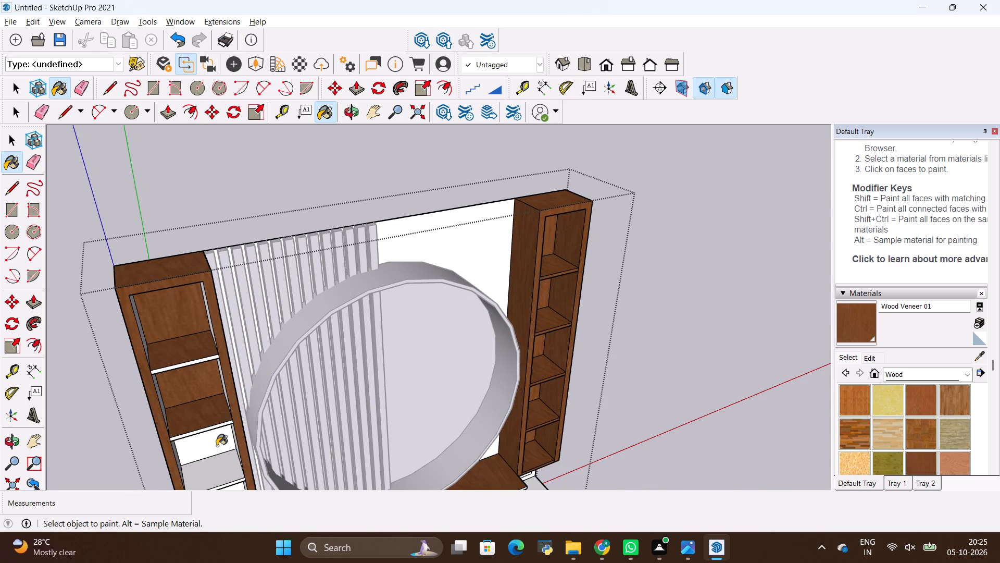
pyautogui.click(216, 446)
pyautogui.click(215, 465)
# Paint the back faces and bottom surfaces of the slat-side frame's two lowest compartments with Wood Veneer 01.
pyautogui.scroll(-11, 211, 386)
pyautogui.scroll(5, 215, 459)
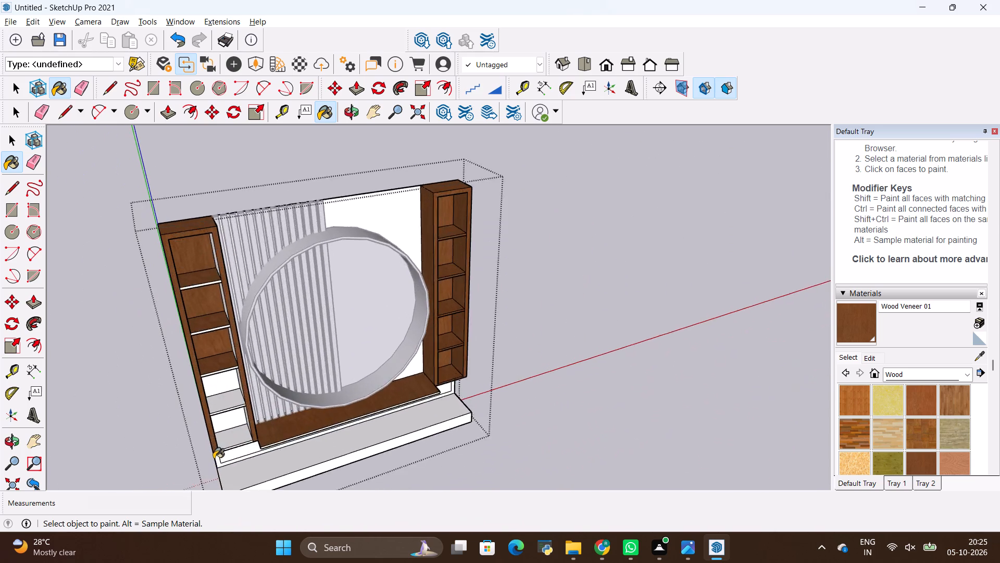
pyautogui.scroll(7, 214, 458)
pyautogui.click(227, 309)
pyautogui.click(234, 354)
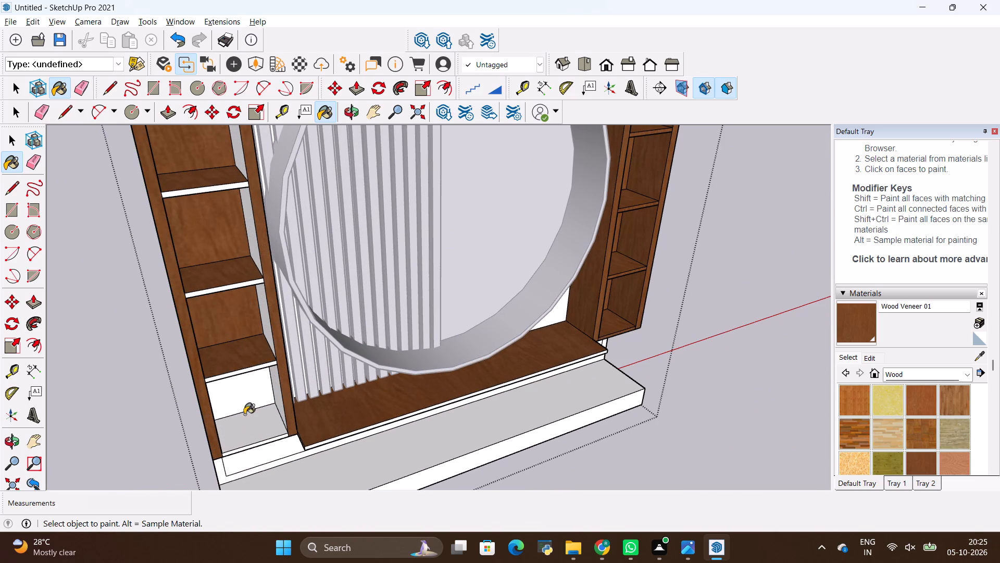
pyautogui.click(239, 395)
pyautogui.click(242, 419)
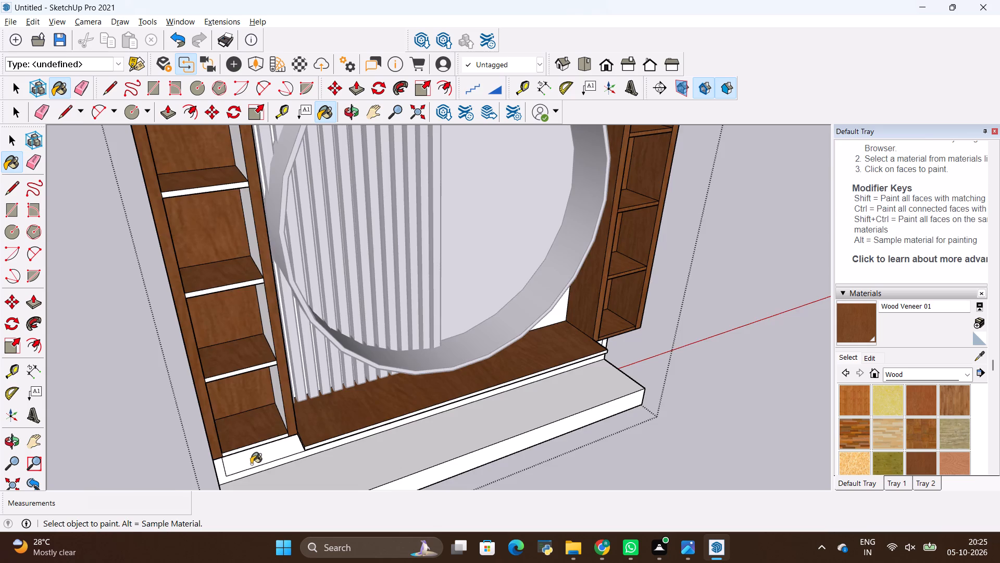
# Paint the inner side faces nearest the slats in all five compartments of the slat-side frame with Wood Veneer 01.
pyautogui.moveTo(248, 441); pyautogui.dragTo(272, 392, button='middle')
pyautogui.scroll(1, 230, 319)
pyautogui.scroll(-1, 272, 392)
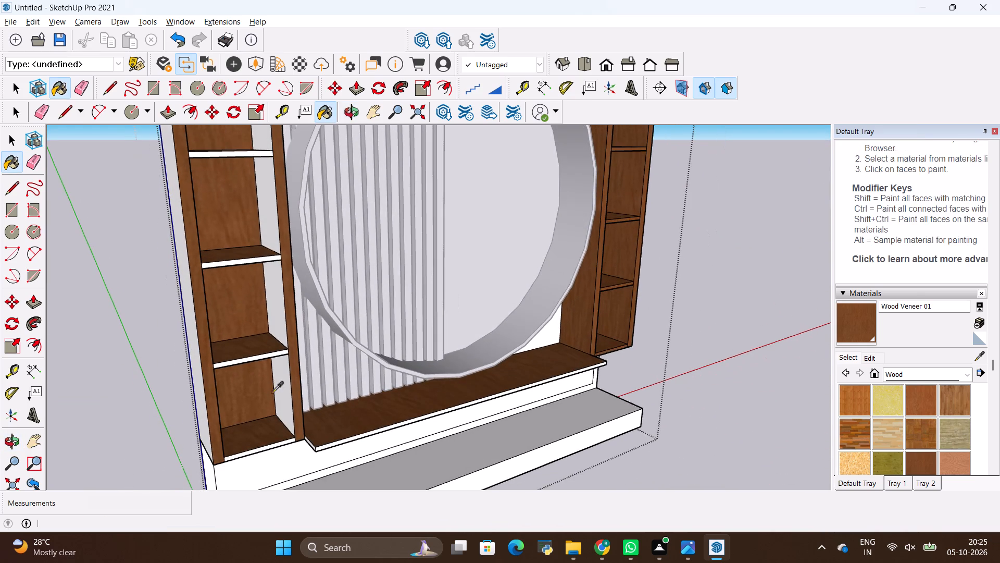
pyautogui.hotkey('alt', 'Tab')
pyautogui.hotkey('alt', 'Tab')
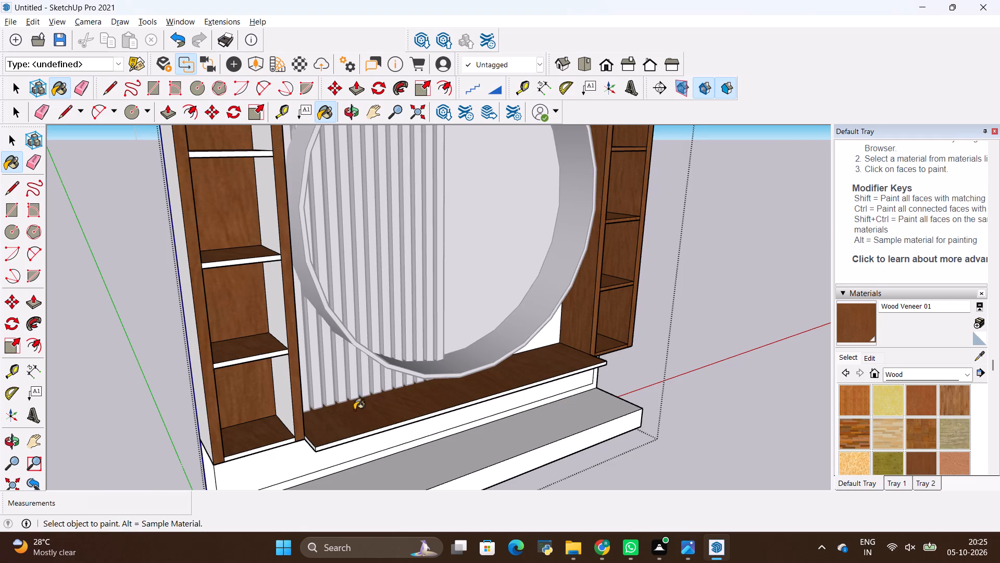
pyautogui.scroll(-3, 319, 357)
pyautogui.scroll(3, 259, 350)
pyautogui.click(293, 301)
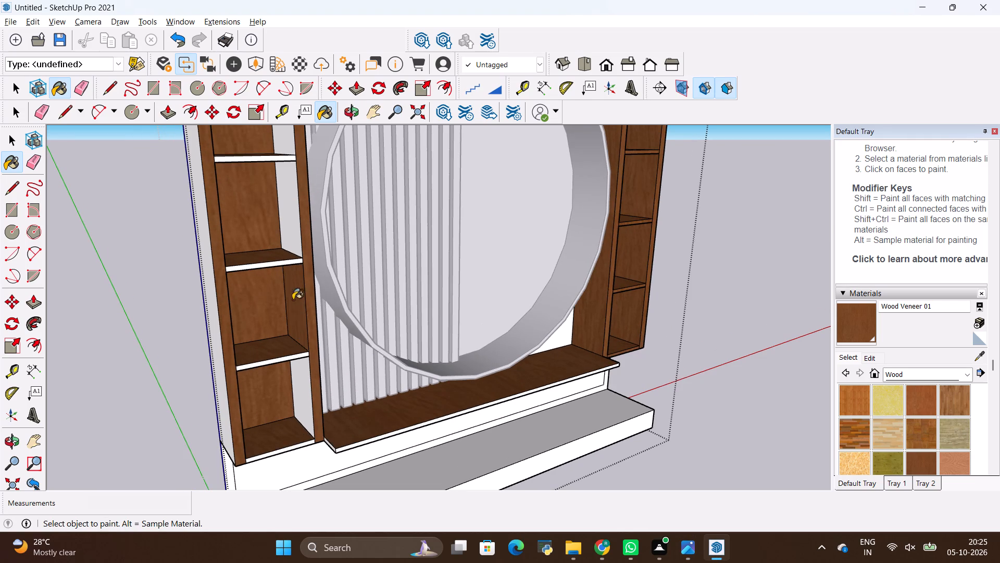
pyautogui.click(302, 375)
pyautogui.scroll(-4, 301, 378)
pyautogui.click(287, 251)
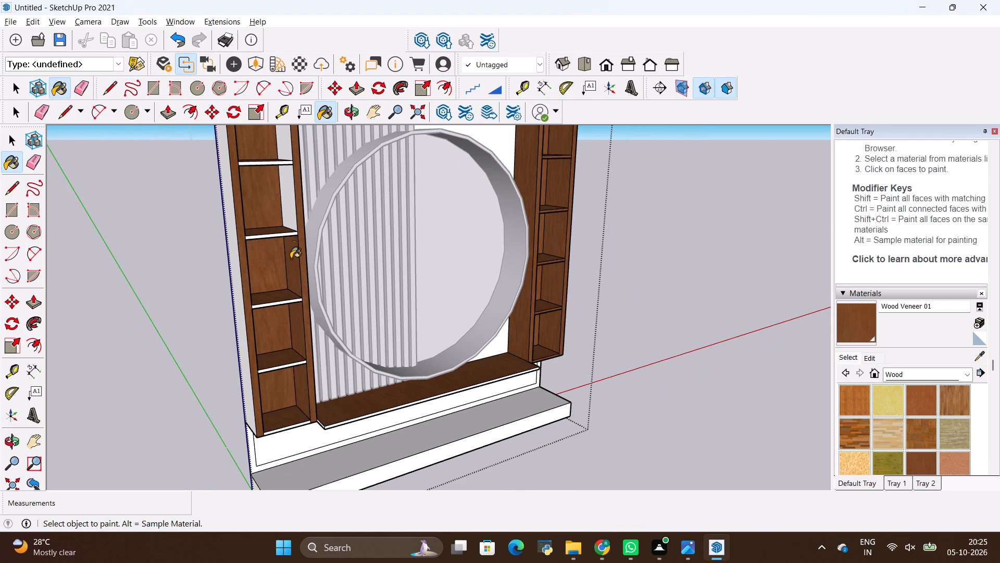
pyautogui.click(288, 219)
pyautogui.scroll(-5, 299, 308)
pyautogui.scroll(7, 276, 194)
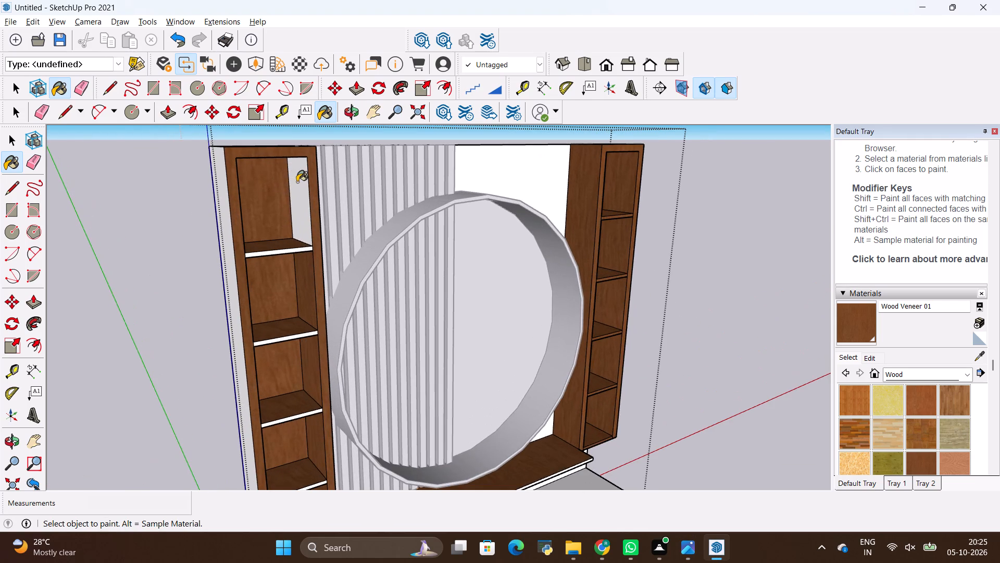
pyautogui.click(297, 182)
# Paint the opposite inner side faces in the slat-side frame's five compartments, farthest from the slats, with Wood Veneer 01.
pyautogui.scroll(-4, 327, 250)
pyautogui.moveTo(524, 319); pyautogui.dragTo(306, 335, button='middle')
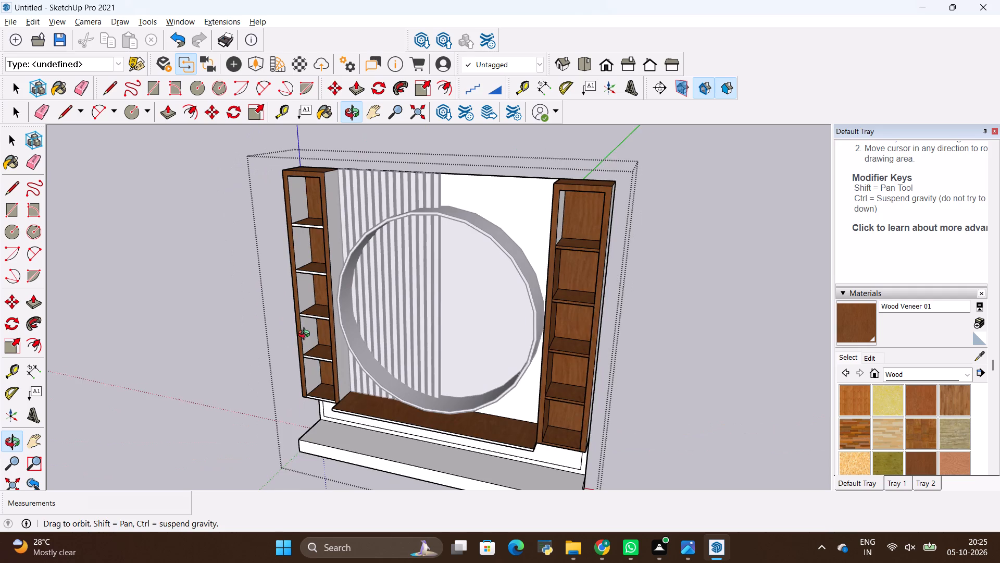
pyautogui.moveTo(306, 335); pyautogui.dragTo(299, 335, button='middle')
pyautogui.scroll(3, 294, 211)
pyautogui.click(306, 206)
pyautogui.click(305, 262)
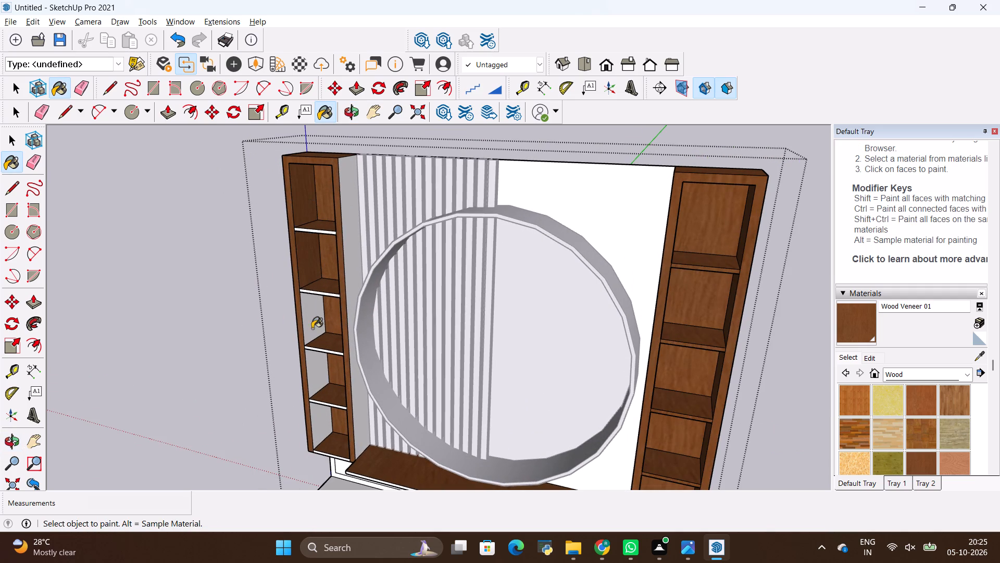
pyautogui.click(312, 340)
pyautogui.click(317, 374)
pyautogui.click(314, 332)
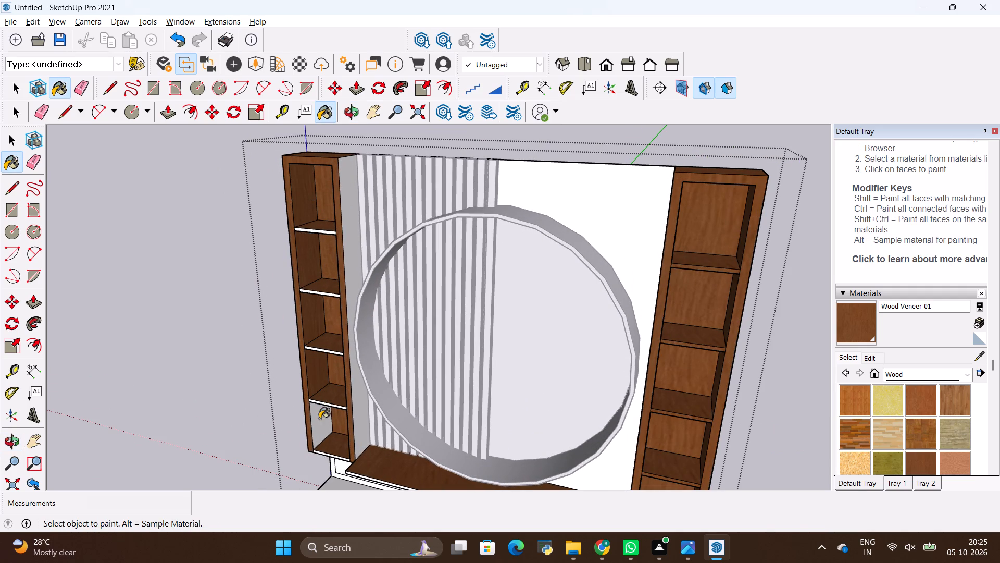
pyautogui.click(319, 426)
# Paint the front edges of the slat-side frame's four shelves with Wood Veneer 01.
pyautogui.scroll(14, 322, 426)
pyautogui.click(330, 411)
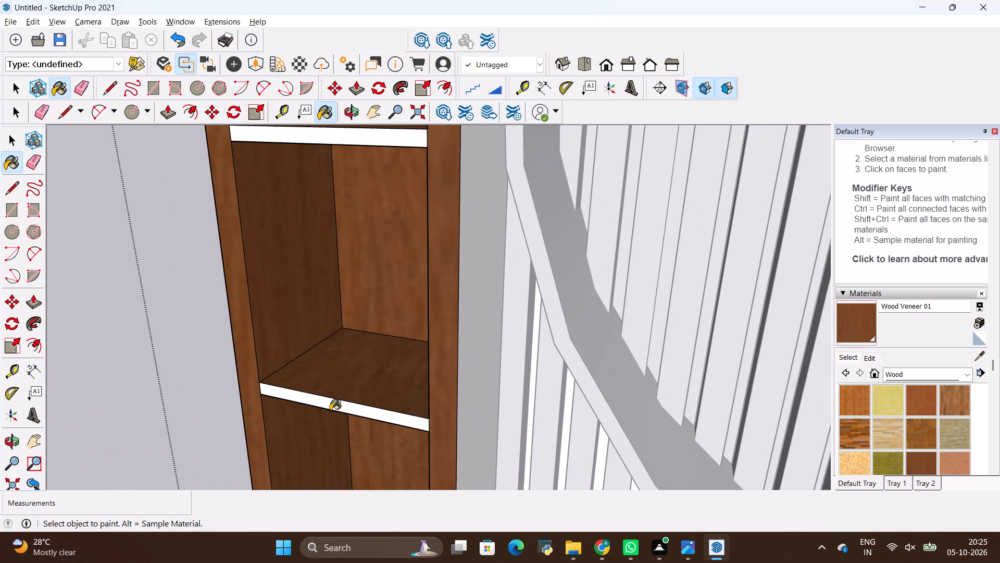
pyautogui.scroll(-4, 336, 413)
pyautogui.click(357, 414)
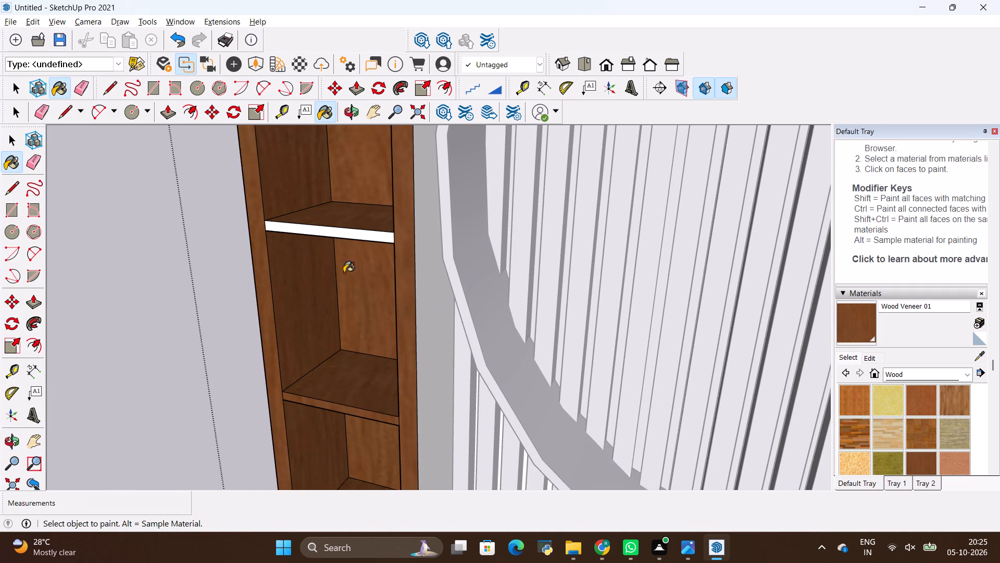
pyautogui.scroll(3, 356, 240)
pyautogui.click(362, 237)
pyautogui.scroll(-10, 341, 338)
pyautogui.scroll(5, 344, 226)
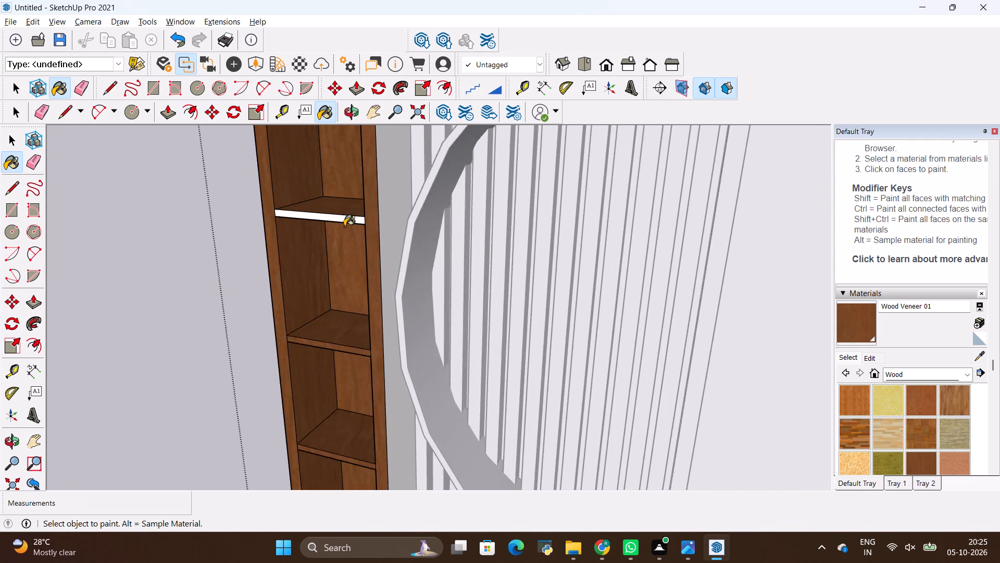
pyautogui.scroll(5, 344, 226)
pyautogui.click(351, 213)
pyautogui.scroll(-10, 357, 291)
pyautogui.scroll(2, 348, 167)
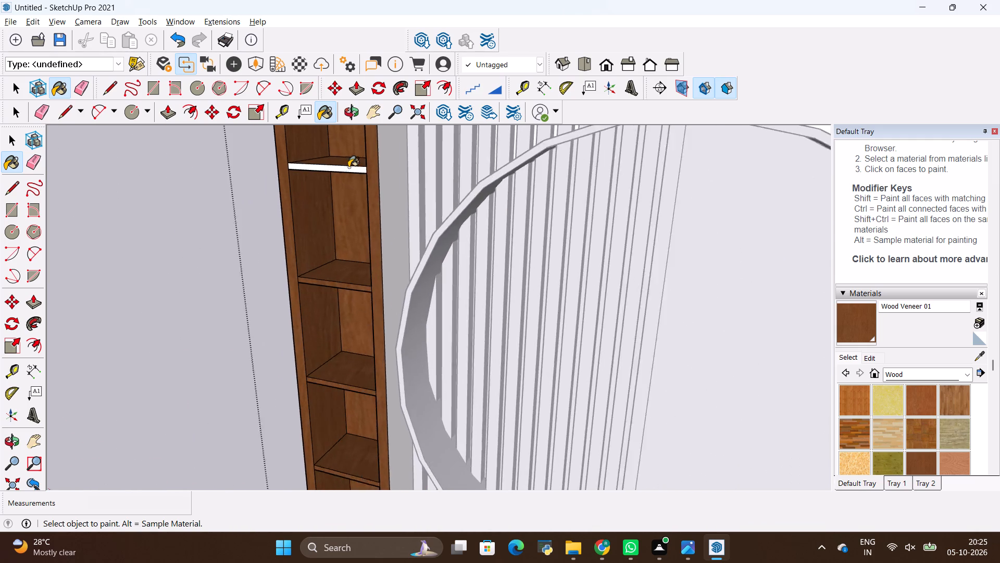
pyautogui.scroll(8, 348, 167)
pyautogui.click(347, 173)
pyautogui.scroll(-14, 354, 264)
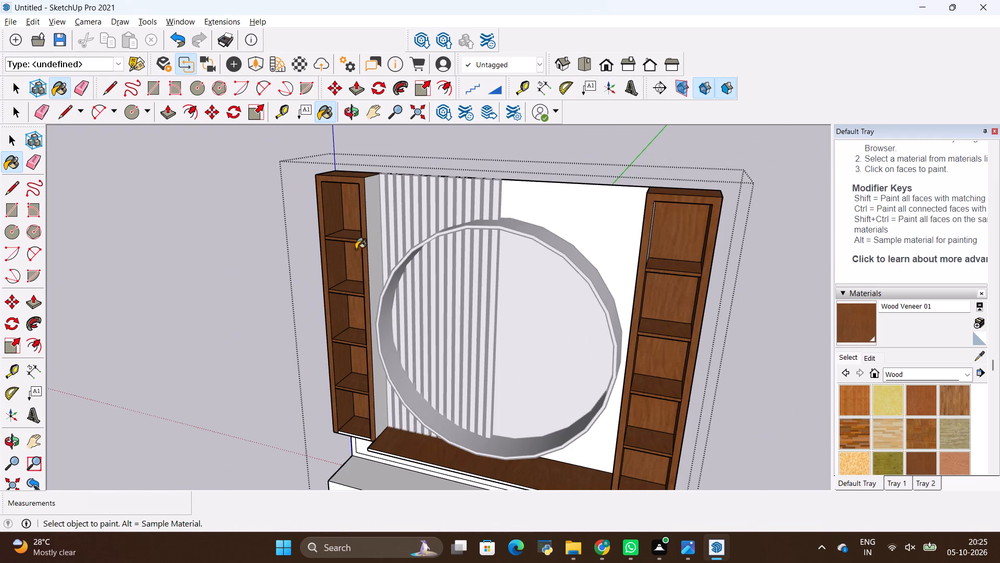
# Check the reference photo and paint the front edge of the ledge below the light ring with Wood Veneer 01.
pyautogui.hotkey('alt', 'Tab')
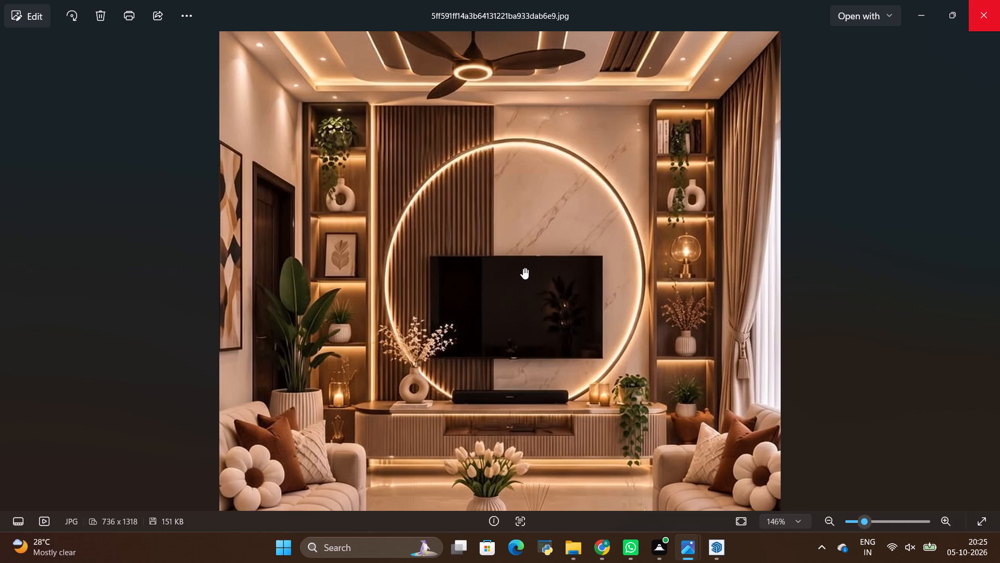
pyautogui.hotkey('alt', 'Tab')
pyautogui.scroll(-5, 442, 246)
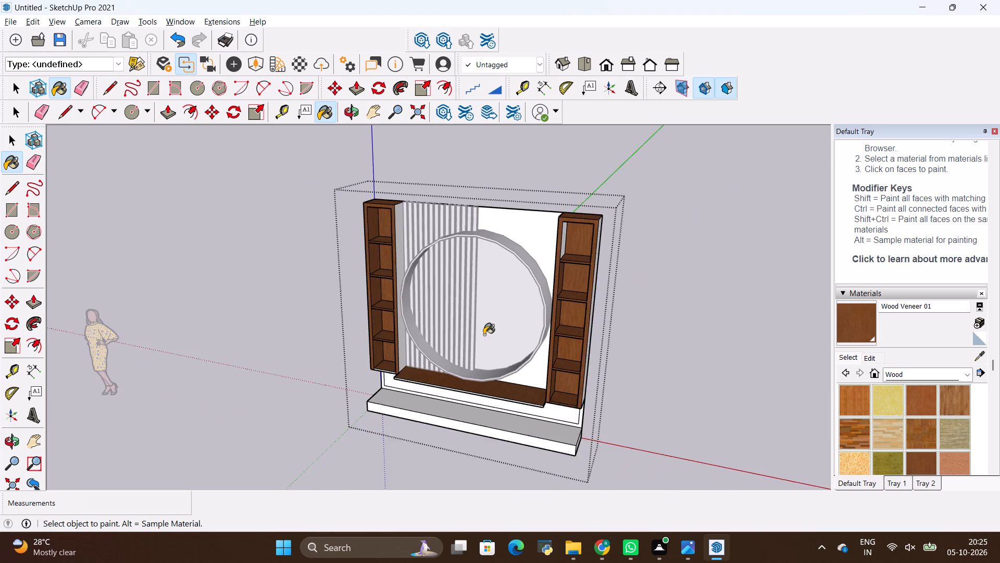
pyautogui.moveTo(499, 356); pyautogui.dragTo(577, 346, button='middle')
pyautogui.hotkey('alt', 'Tab')
pyautogui.hotkey('alt', 'Tab')
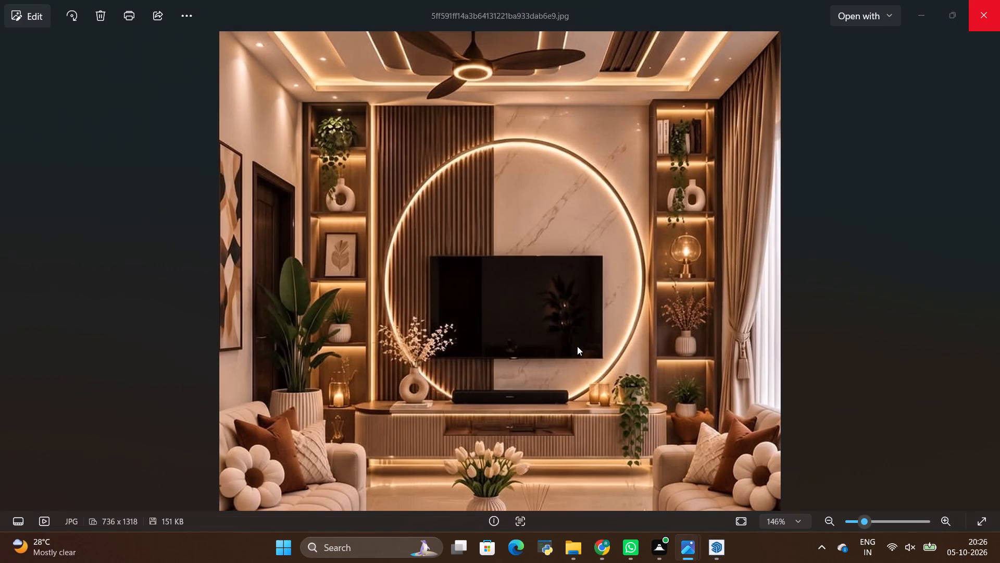
pyautogui.scroll(13, 611, 402)
pyautogui.scroll(2, 536, 391)
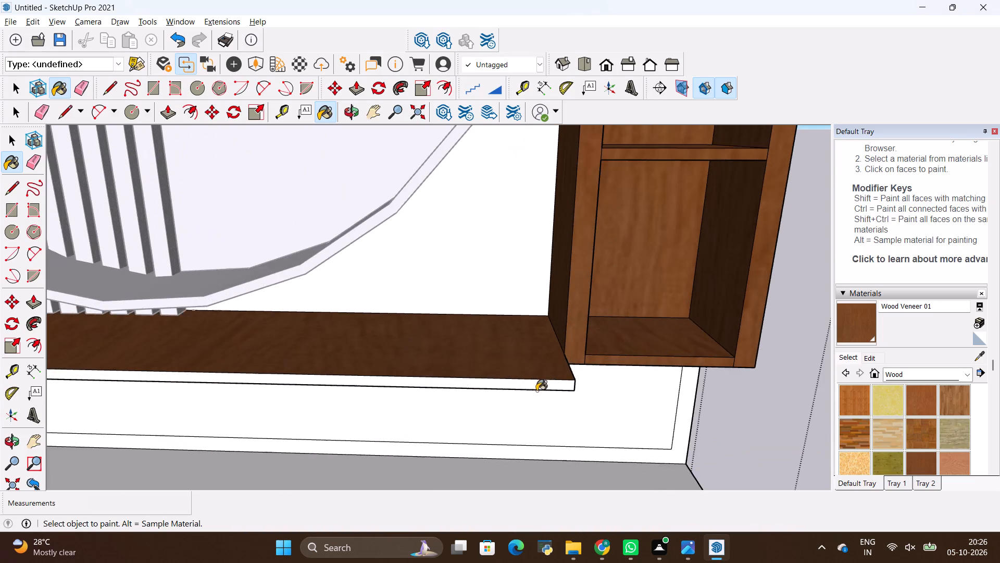
pyautogui.scroll(6, 536, 391)
pyautogui.click(543, 383)
pyautogui.scroll(-16, 543, 382)
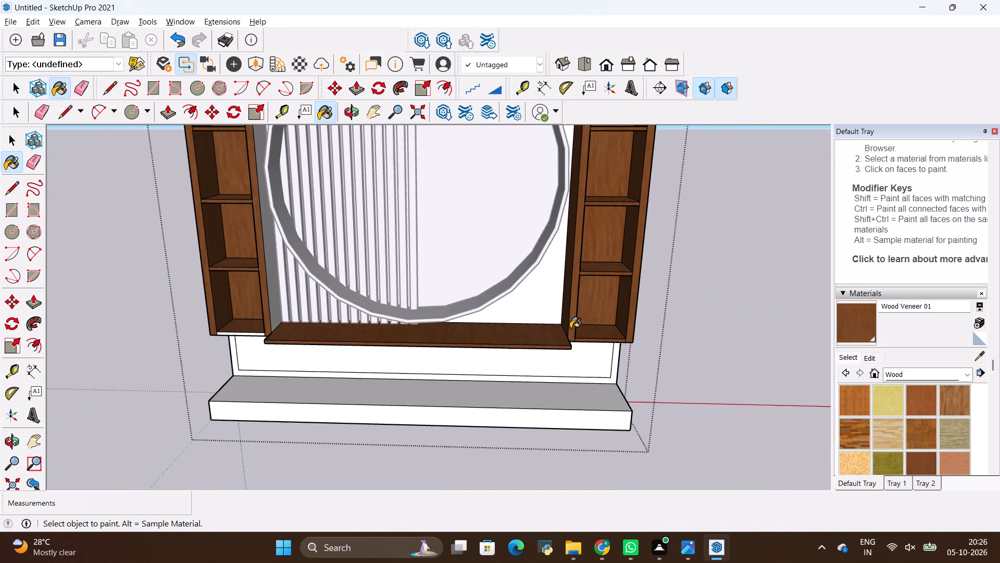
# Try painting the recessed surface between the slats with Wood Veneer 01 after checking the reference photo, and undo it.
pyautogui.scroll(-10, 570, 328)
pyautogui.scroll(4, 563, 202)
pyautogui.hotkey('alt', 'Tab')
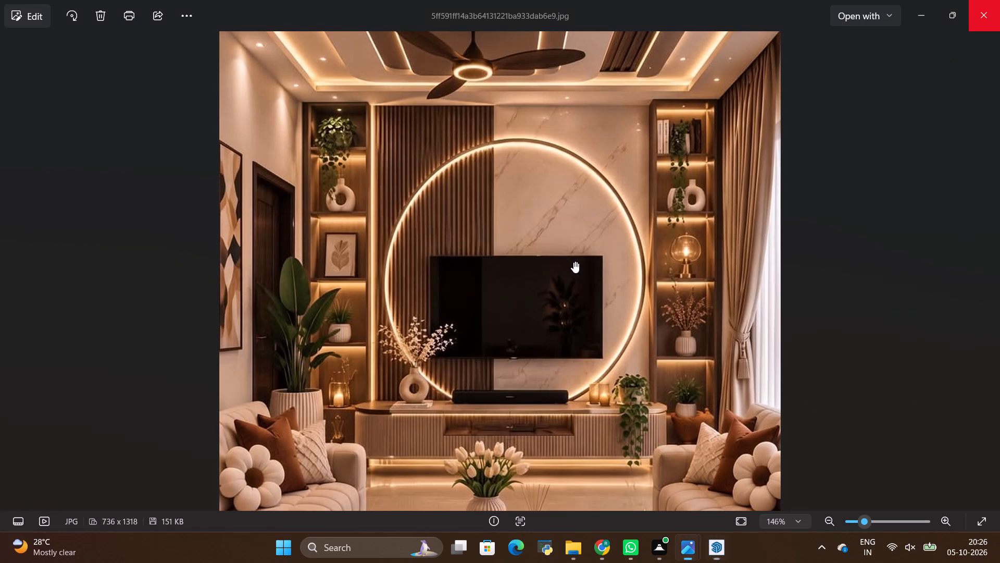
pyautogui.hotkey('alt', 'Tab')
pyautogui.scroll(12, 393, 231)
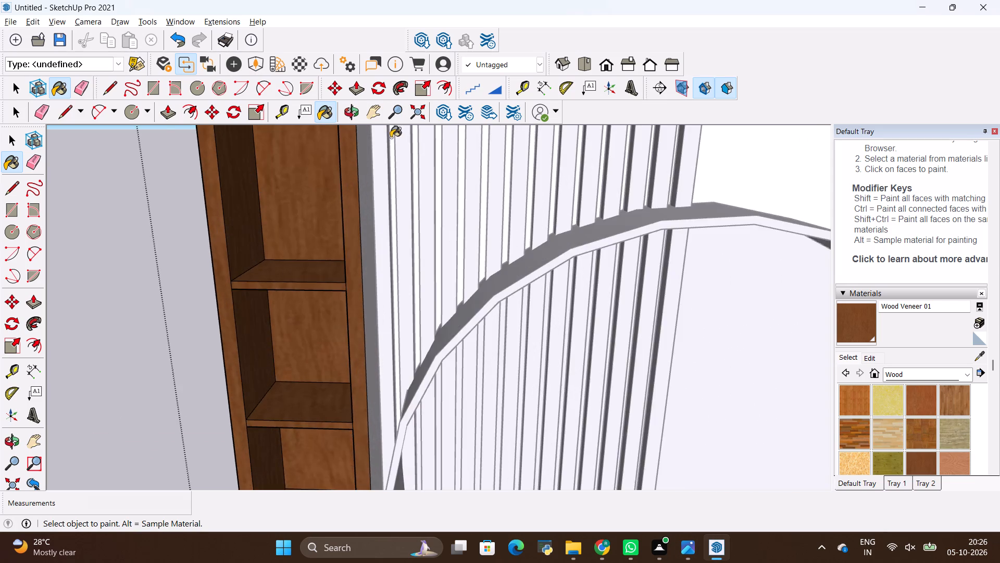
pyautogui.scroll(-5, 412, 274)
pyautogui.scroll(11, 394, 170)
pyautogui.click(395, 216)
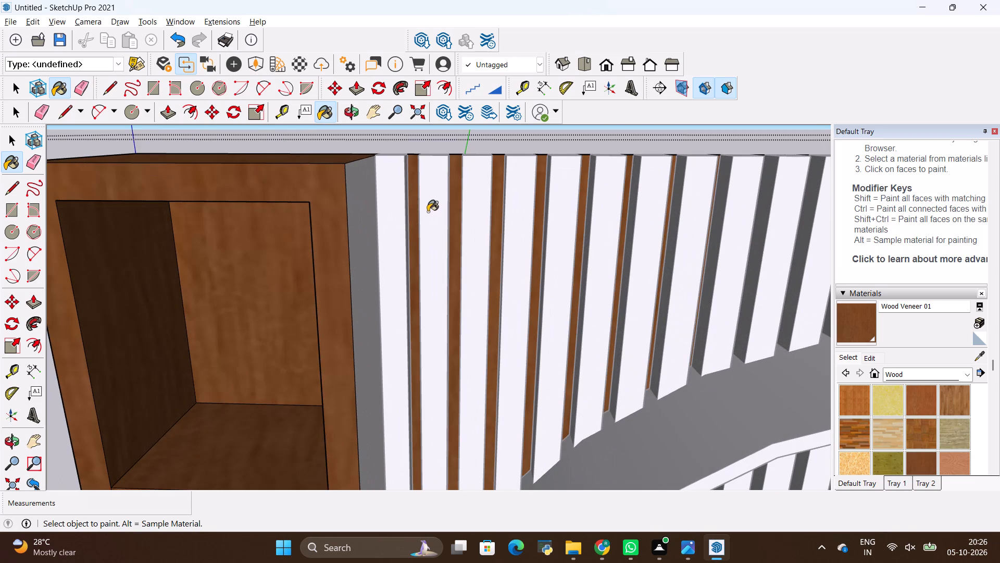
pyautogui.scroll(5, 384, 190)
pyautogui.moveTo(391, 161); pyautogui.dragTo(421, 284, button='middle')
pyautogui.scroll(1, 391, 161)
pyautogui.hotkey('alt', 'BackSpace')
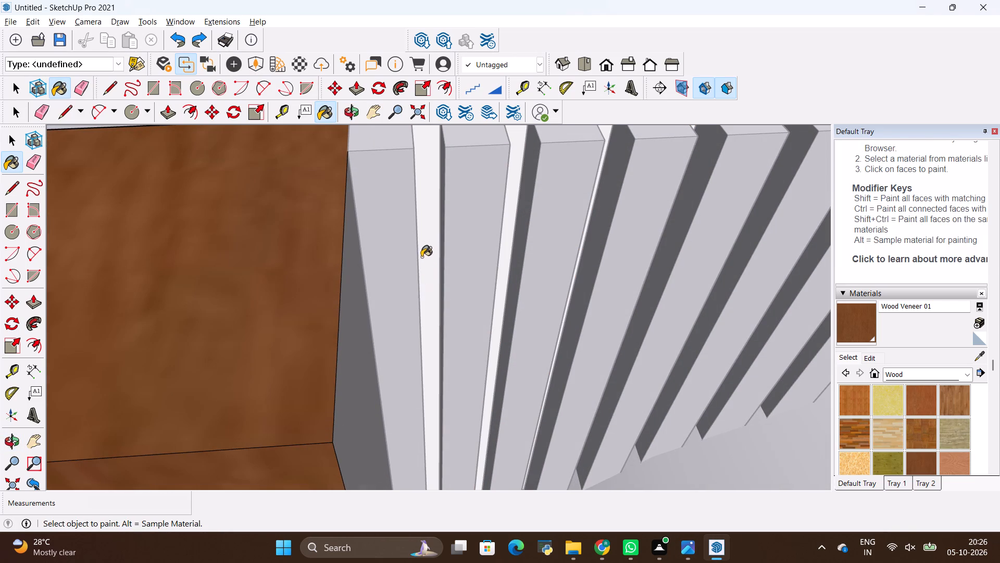
# Select the first slat next to the wooden side frame and paint it with Wood Veneer 01.
pyautogui.press('space')
pyautogui.scroll(-10, 434, 346)
pyautogui.click(403, 195)
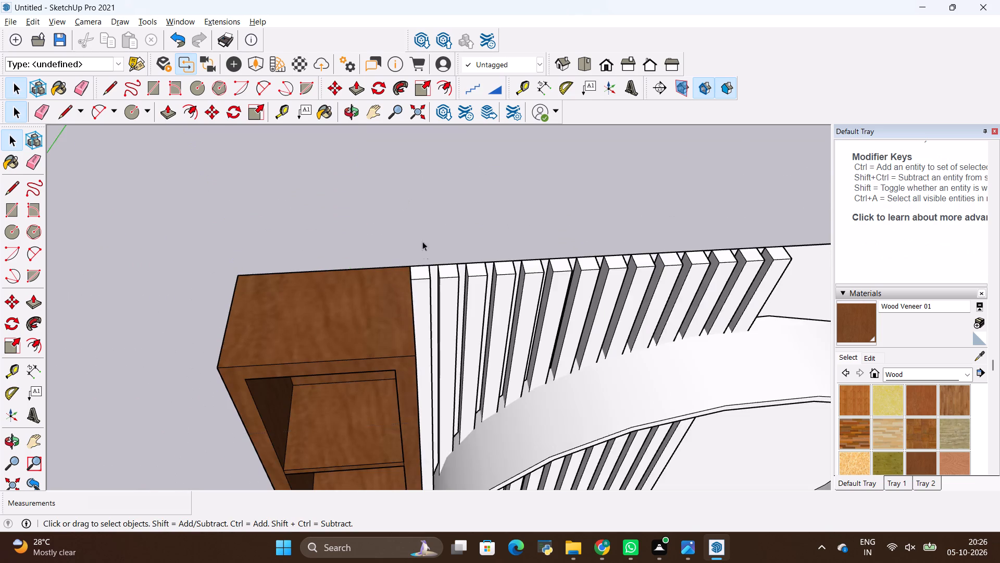
pyautogui.scroll(3, 431, 262)
pyautogui.click(421, 288)
pyautogui.click(858, 319)
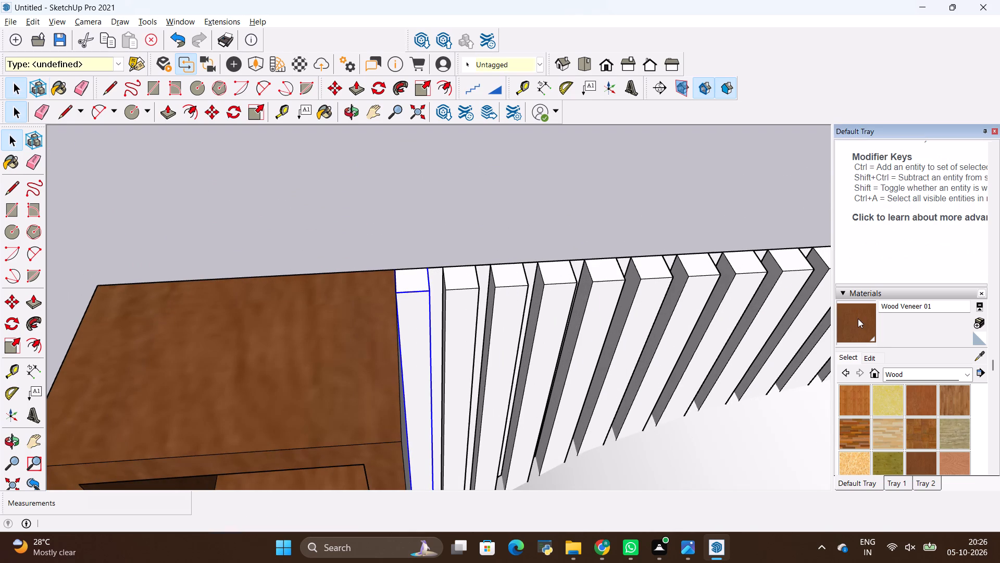
pyautogui.click(406, 338)
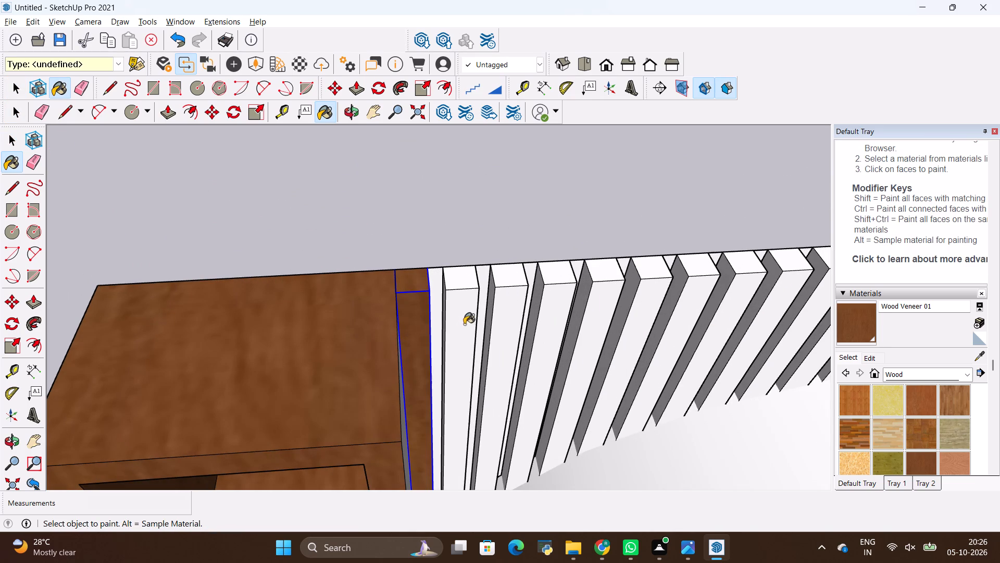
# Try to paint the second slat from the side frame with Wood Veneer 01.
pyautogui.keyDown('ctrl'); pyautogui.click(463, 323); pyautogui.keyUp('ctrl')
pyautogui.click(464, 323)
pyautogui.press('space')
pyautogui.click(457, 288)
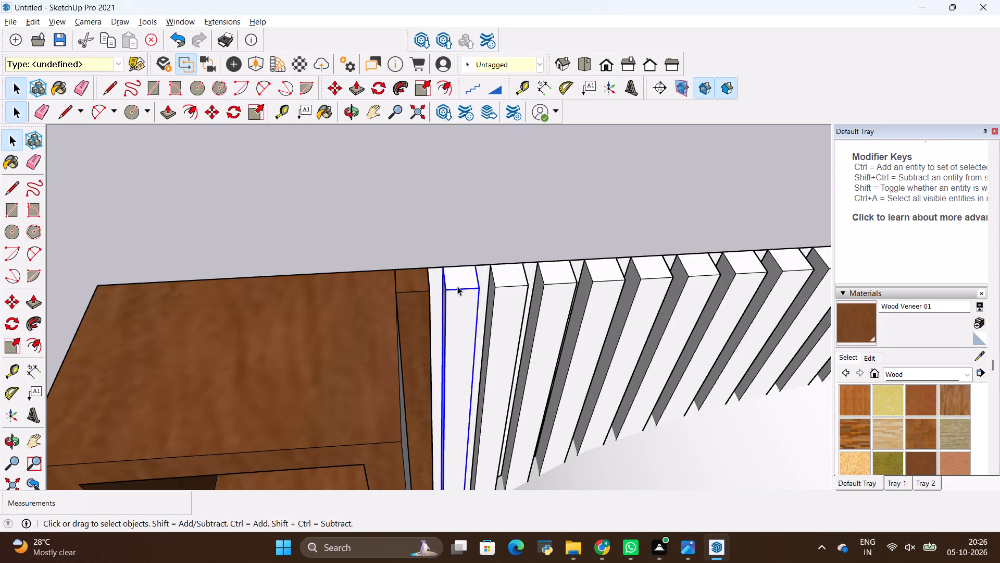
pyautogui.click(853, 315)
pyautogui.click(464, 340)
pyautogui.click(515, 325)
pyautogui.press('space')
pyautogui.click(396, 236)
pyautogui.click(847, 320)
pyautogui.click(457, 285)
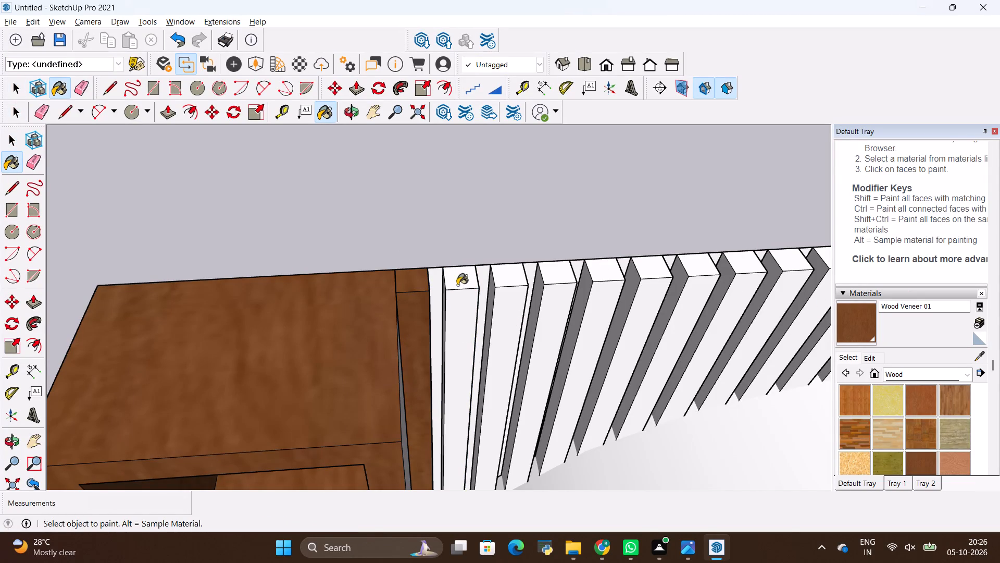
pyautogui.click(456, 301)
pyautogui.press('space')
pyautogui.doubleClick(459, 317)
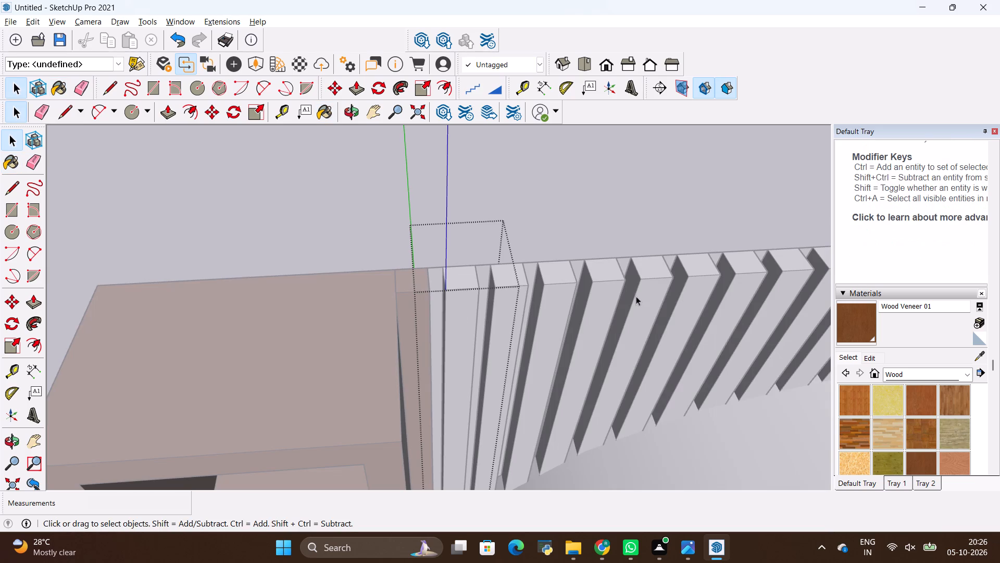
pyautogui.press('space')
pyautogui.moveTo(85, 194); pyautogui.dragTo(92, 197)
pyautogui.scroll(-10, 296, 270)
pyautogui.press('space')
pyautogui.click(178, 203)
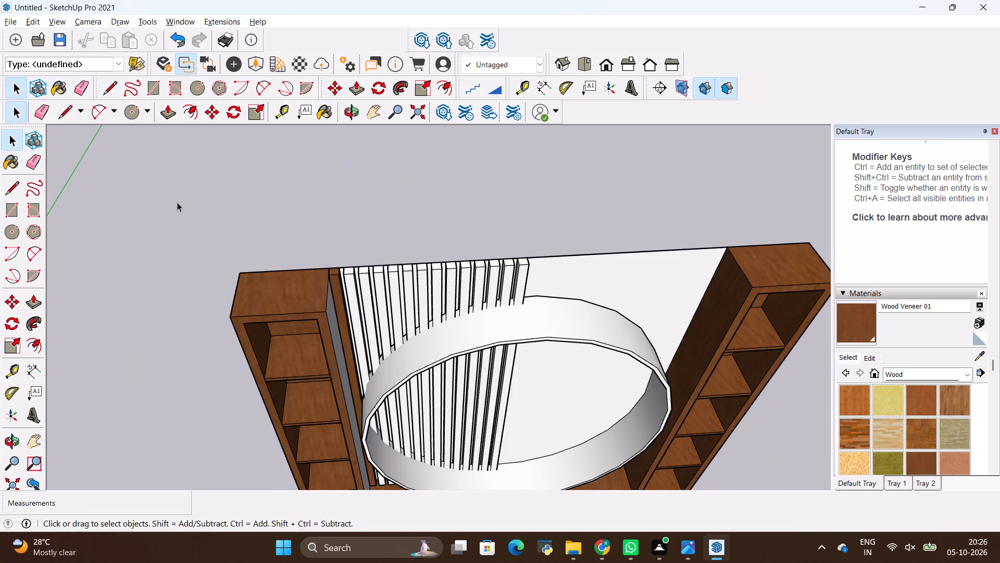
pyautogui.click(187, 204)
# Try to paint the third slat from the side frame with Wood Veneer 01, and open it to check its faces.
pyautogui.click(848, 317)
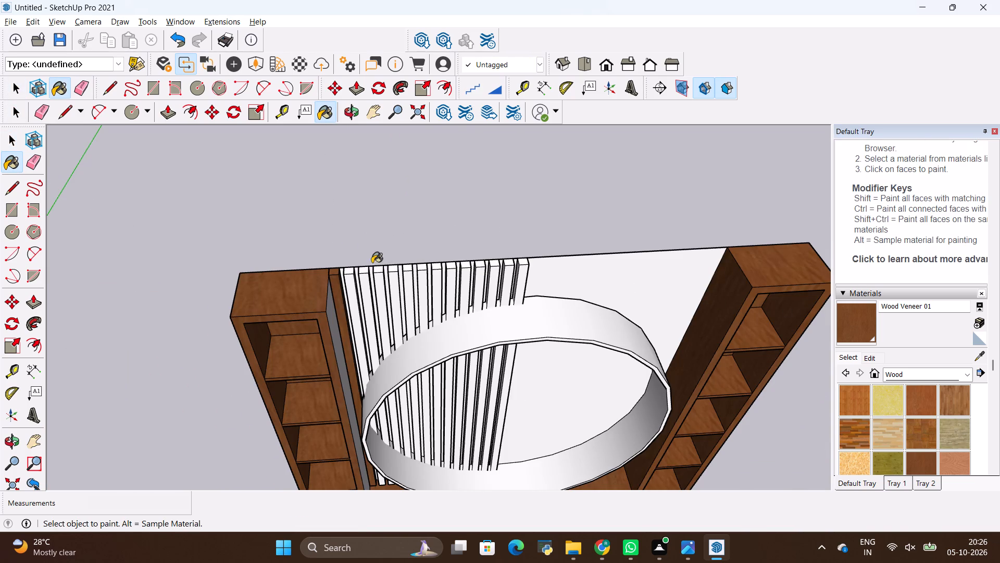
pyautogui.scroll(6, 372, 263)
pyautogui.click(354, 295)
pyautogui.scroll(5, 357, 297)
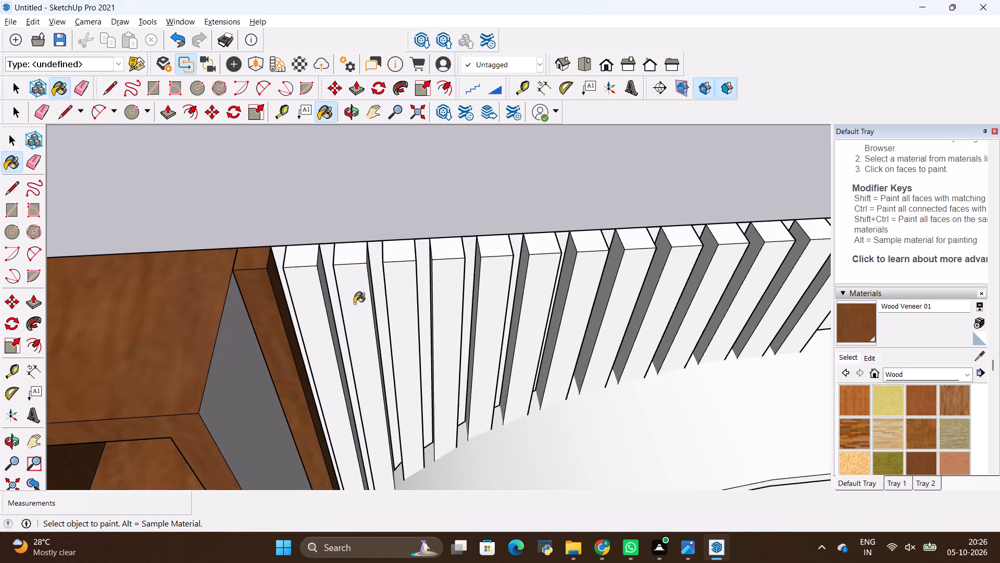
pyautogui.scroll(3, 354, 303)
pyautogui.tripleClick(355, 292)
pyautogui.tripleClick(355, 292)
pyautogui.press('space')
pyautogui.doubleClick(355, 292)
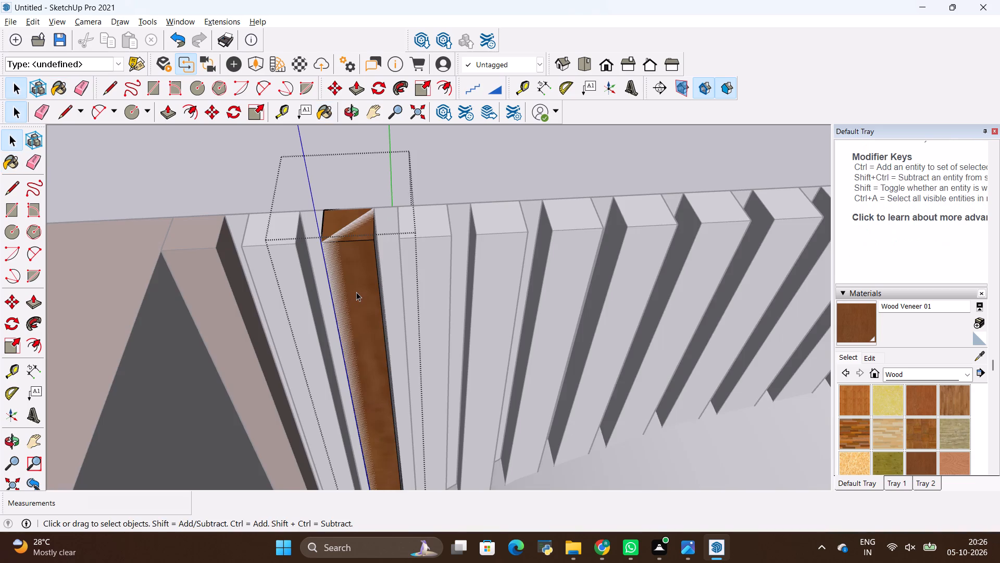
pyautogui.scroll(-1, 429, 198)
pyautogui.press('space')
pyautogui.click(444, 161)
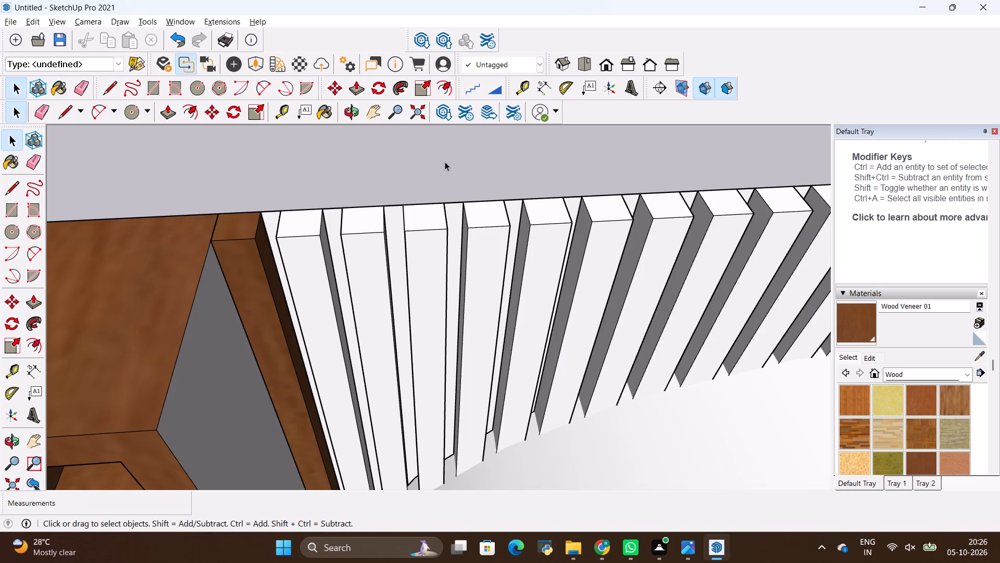
# Paint the vertical slats with Wood Veneer 01 one by one, working from the side frame to the last slat.
pyautogui.scroll(-5, 345, 297)
pyautogui.moveTo(371, 366); pyautogui.dragTo(377, 200, button='middle')
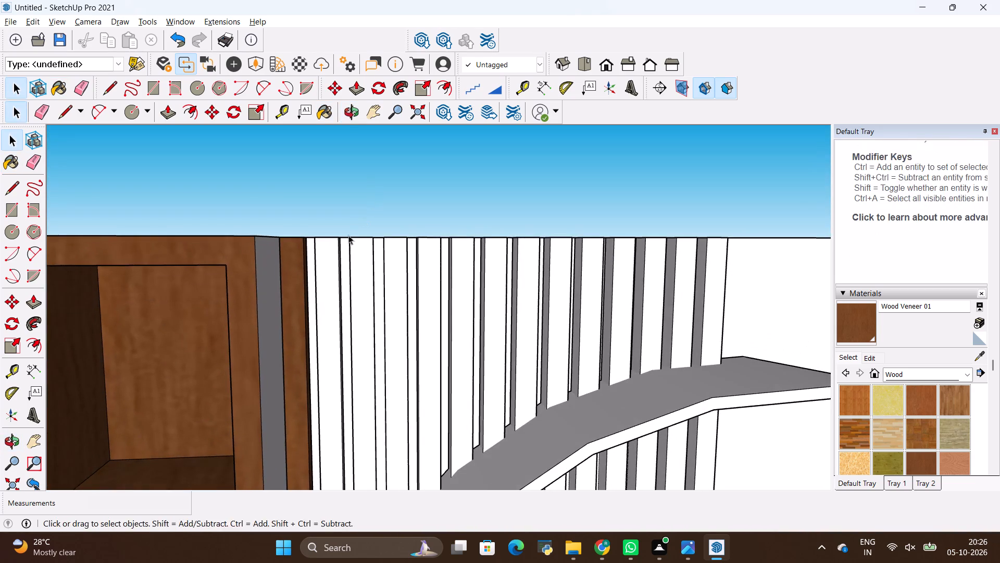
pyautogui.moveTo(350, 238); pyautogui.dragTo(386, 276, button='middle')
pyautogui.click(843, 320)
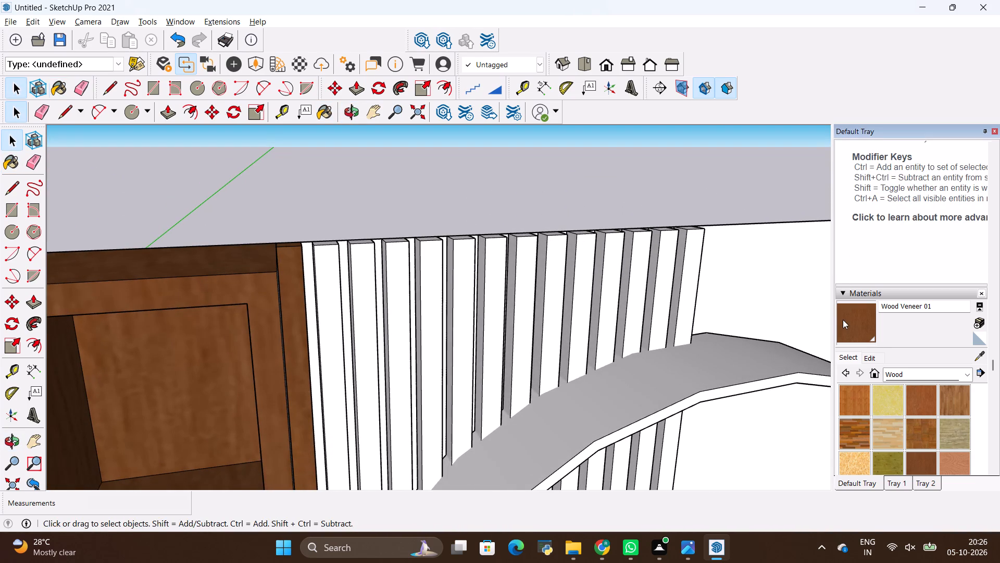
pyautogui.scroll(3, 324, 276)
pyautogui.click(323, 273)
pyautogui.click(365, 273)
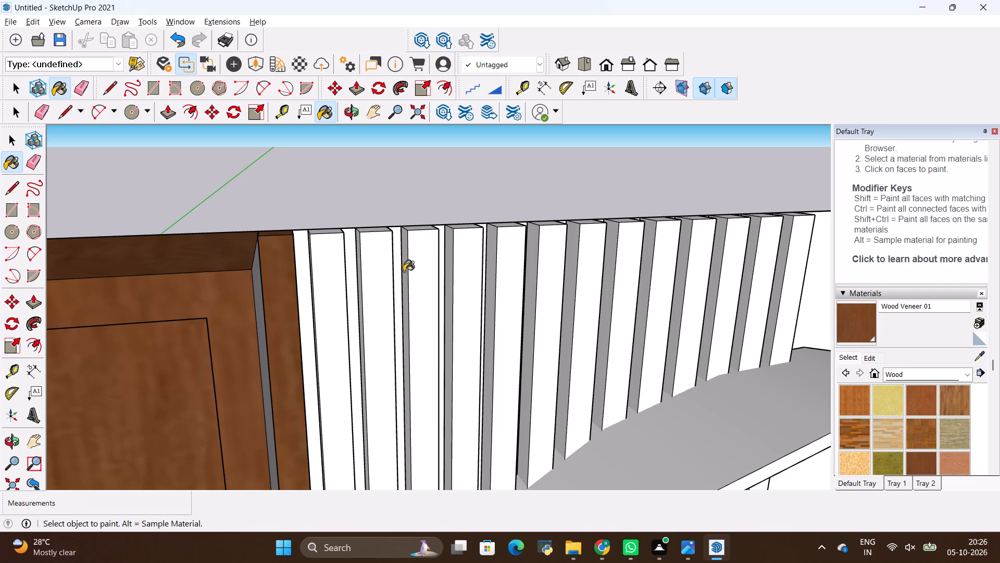
pyautogui.click(405, 271)
pyautogui.click(463, 266)
pyautogui.click(462, 270)
pyautogui.click(515, 268)
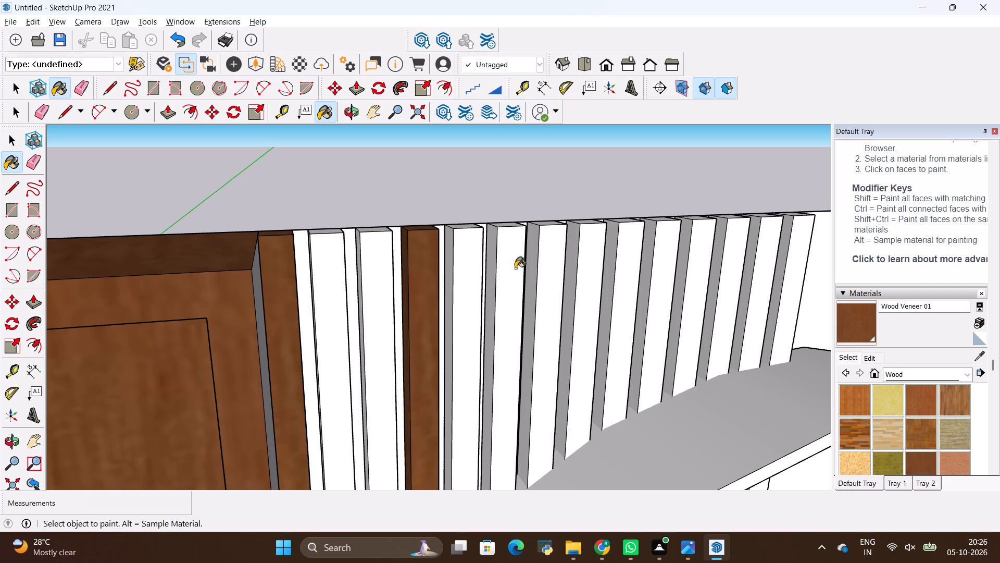
pyautogui.click(542, 262)
pyautogui.click(591, 266)
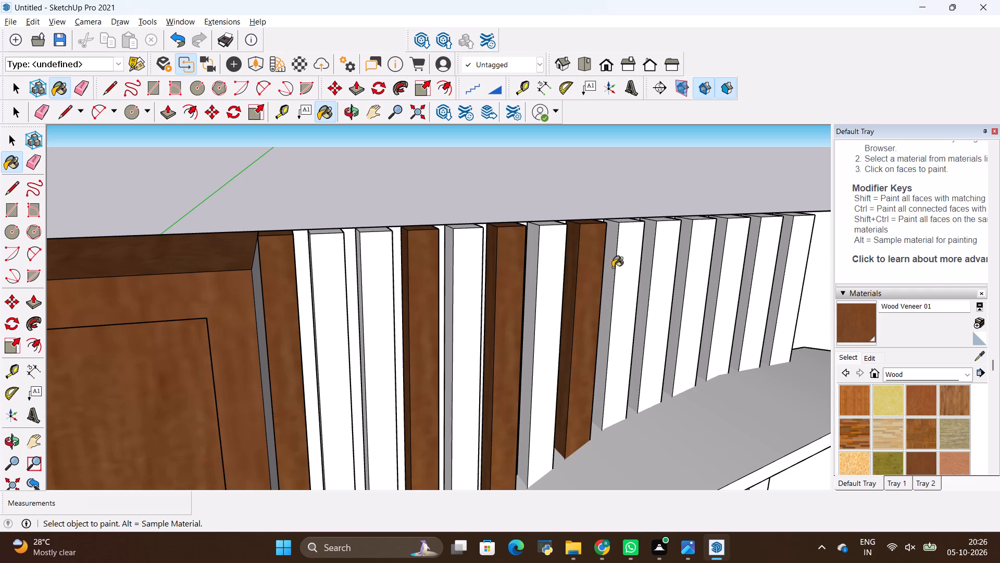
pyautogui.click(618, 267)
pyautogui.click(671, 270)
pyautogui.click(698, 265)
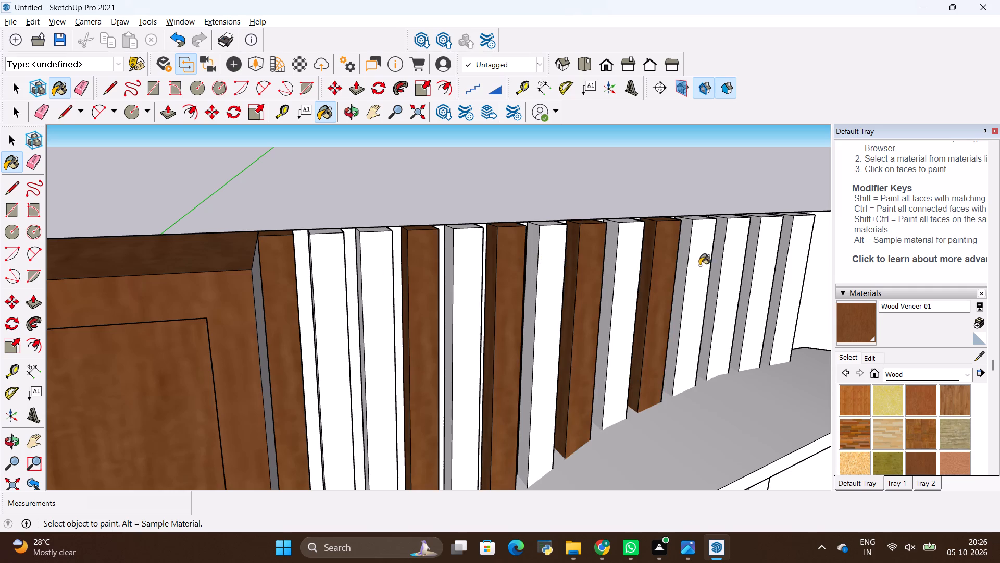
pyautogui.click(723, 262)
pyautogui.click(734, 265)
pyautogui.click(762, 256)
pyautogui.click(797, 252)
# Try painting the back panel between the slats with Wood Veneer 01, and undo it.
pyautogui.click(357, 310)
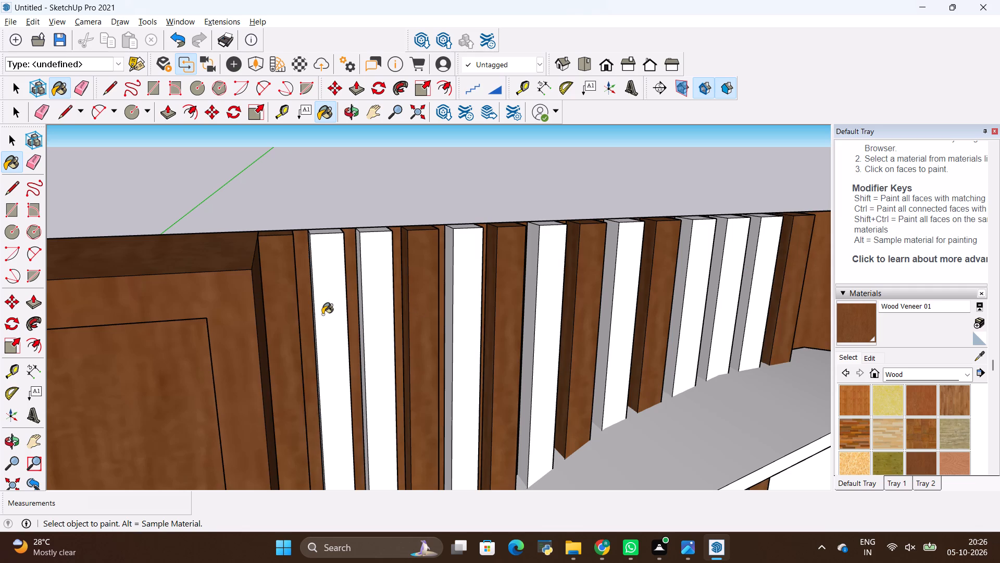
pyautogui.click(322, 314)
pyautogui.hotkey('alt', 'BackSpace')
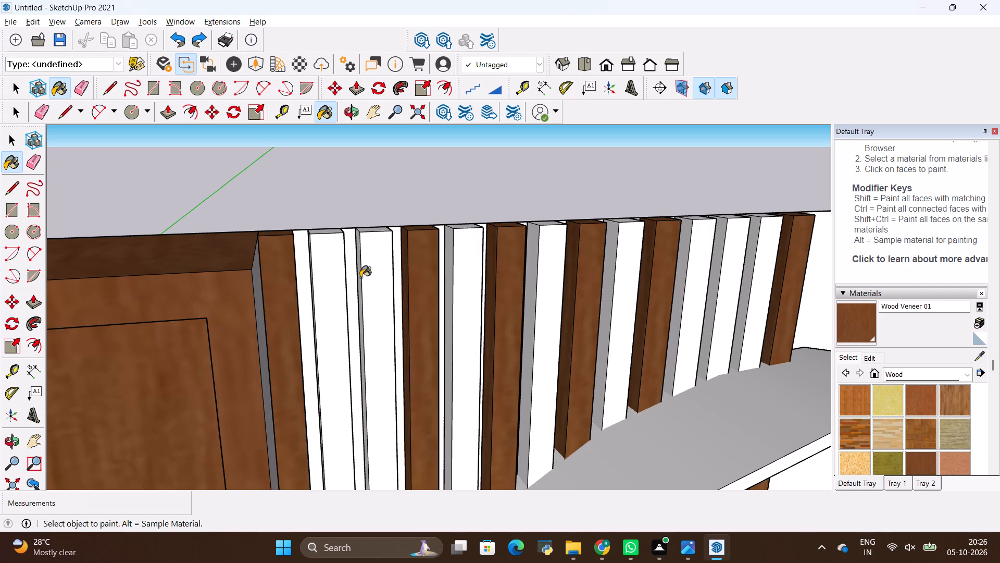
# Open the white slats near the side frame to inspect their inner faces, and check the slat wall from several angles.
pyautogui.scroll(1, 371, 221)
pyautogui.moveTo(372, 223); pyautogui.dragTo(341, 358, button='middle')
pyautogui.scroll(-1, 340, 358)
pyautogui.press('space')
pyautogui.doubleClick(320, 332)
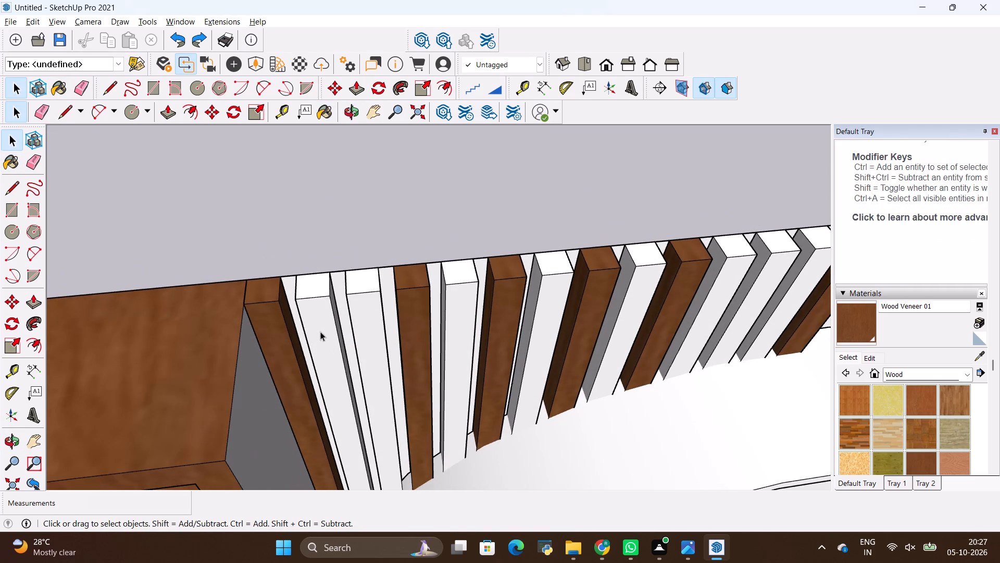
pyautogui.doubleClick(380, 312)
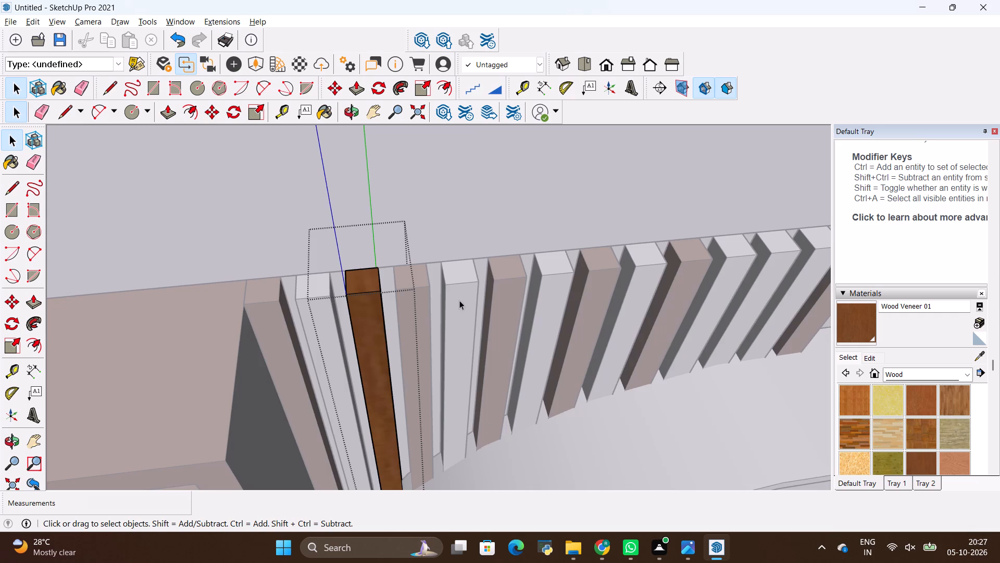
pyautogui.doubleClick(465, 299)
pyautogui.press('space')
pyautogui.click(285, 197)
pyautogui.scroll(-5, 291, 275)
pyautogui.moveTo(352, 344); pyautogui.dragTo(354, 138, button='middle')
pyautogui.scroll(-9, 362, 237)
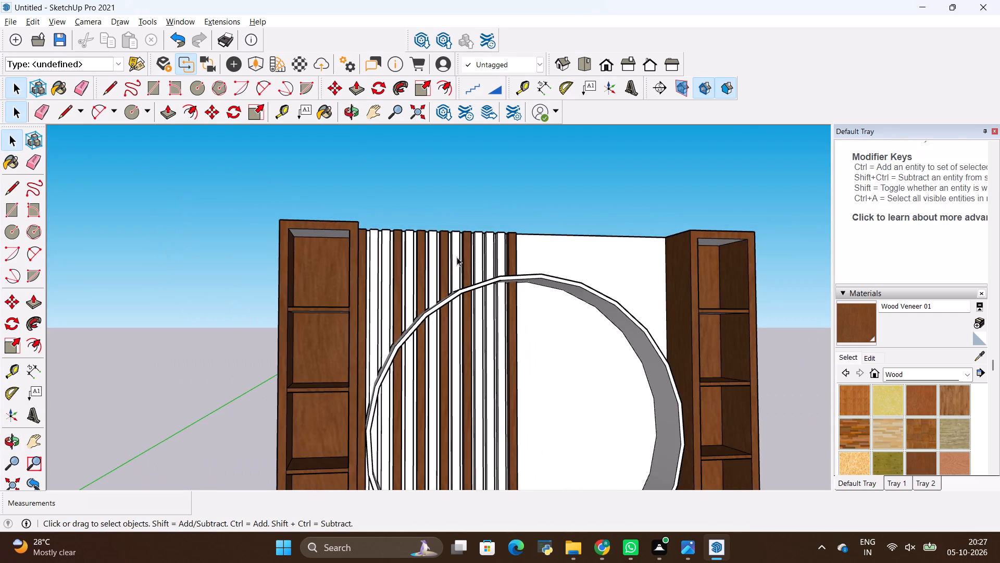
pyautogui.moveTo(532, 270); pyautogui.dragTo(656, 460, button='middle')
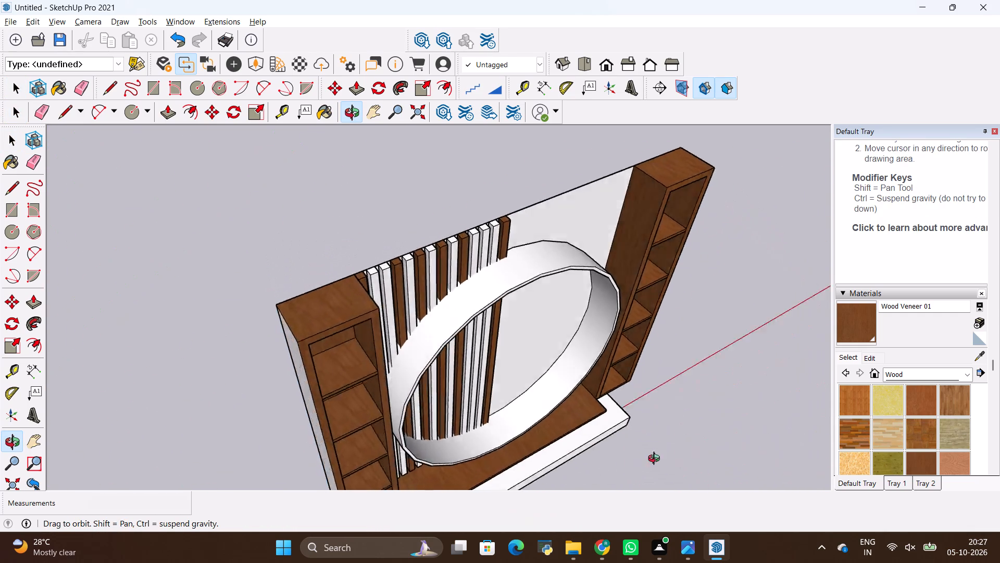
pyautogui.moveTo(656, 460); pyautogui.dragTo(473, 394, button='middle')
# Select all fourteen vertical slats and combine them into one group.
pyautogui.scroll(11, 342, 228)
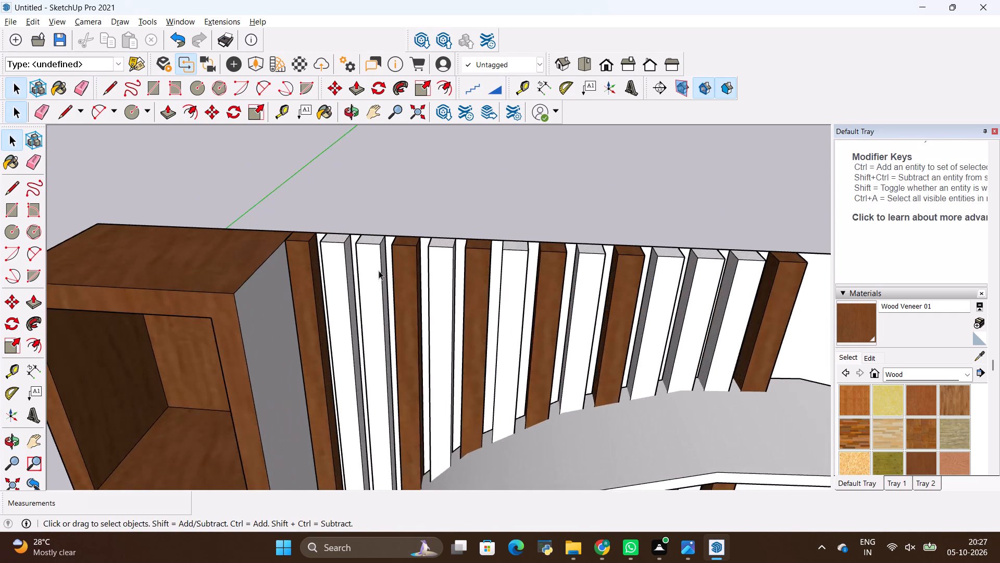
pyautogui.scroll(4, 379, 271)
pyautogui.scroll(1, 272, 238)
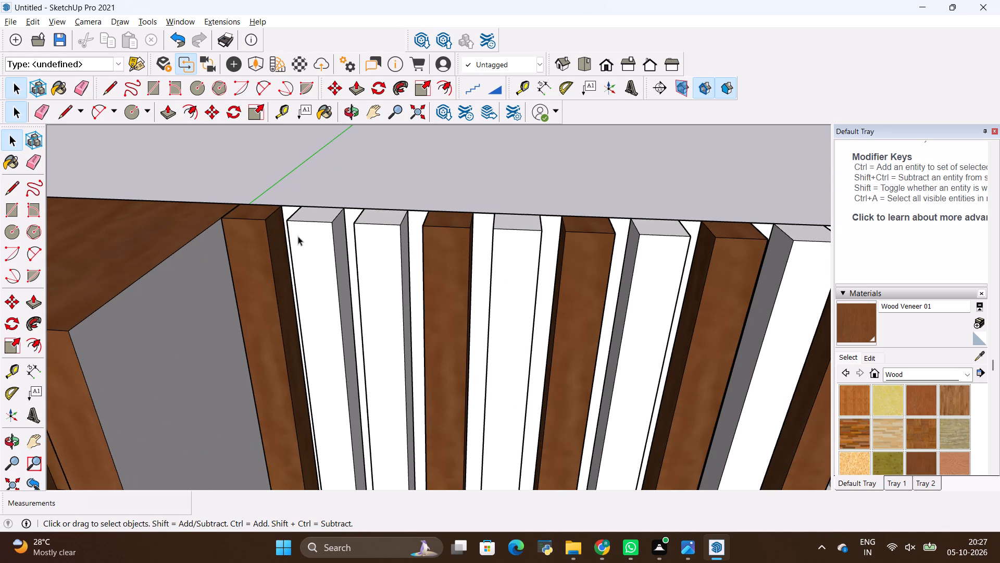
pyautogui.click(263, 235)
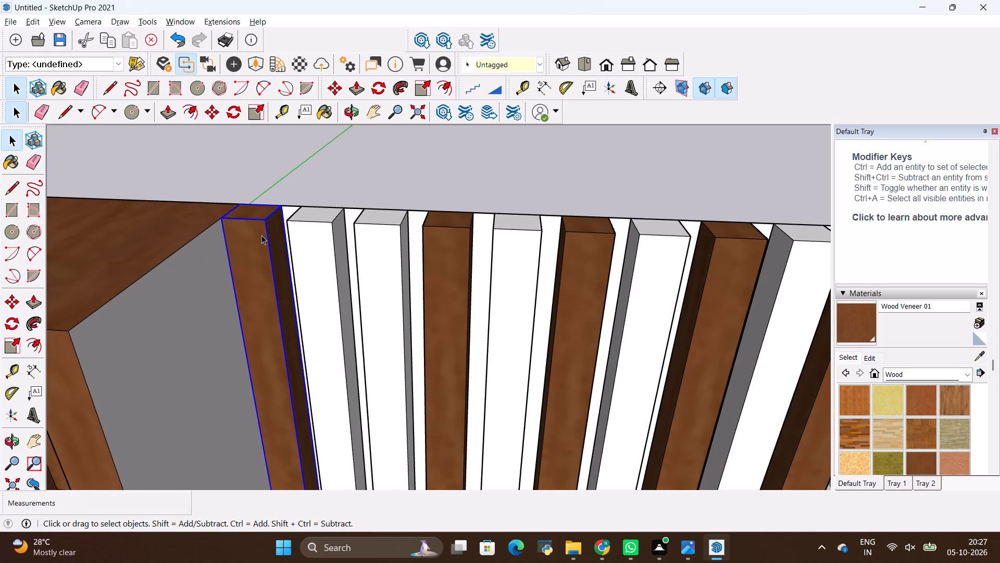
pyautogui.keyDown('ctrl'); pyautogui.click(308, 236); pyautogui.keyUp('ctrl')
pyautogui.keyDown('ctrl'); pyautogui.click(380, 250); pyautogui.keyUp('ctrl')
pyautogui.keyDown('ctrl'); pyautogui.click(422, 263); pyautogui.keyUp('ctrl')
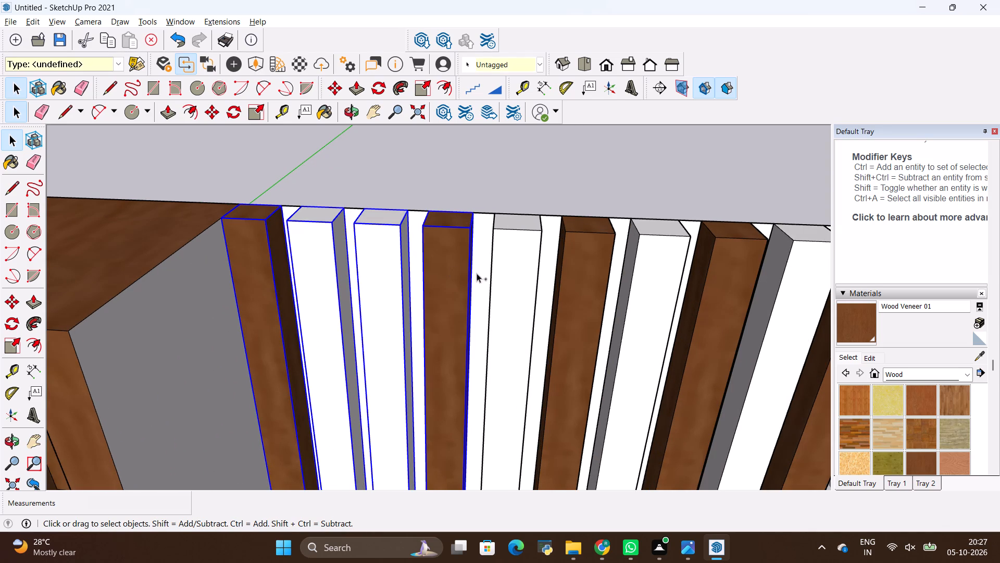
pyautogui.keyDown('ctrl'); pyautogui.click(499, 274); pyautogui.keyUp('ctrl')
pyautogui.keyDown('ctrl'); pyautogui.scroll(-5, 127, 314); pyautogui.keyUp('ctrl')
pyautogui.keyDown('ctrl'); pyautogui.click(456, 293); pyautogui.keyUp('ctrl')
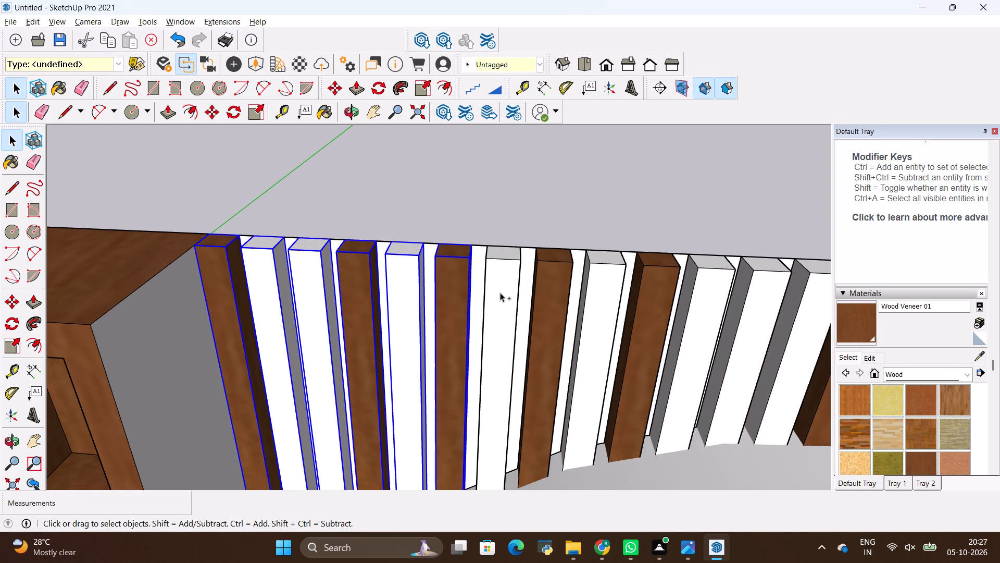
pyautogui.keyDown('ctrl'); pyautogui.click(501, 292); pyautogui.keyUp('ctrl')
pyautogui.keyDown('ctrl'); pyautogui.click(551, 294); pyautogui.keyUp('ctrl')
pyautogui.keyDown('ctrl'); pyautogui.click(610, 295); pyautogui.keyUp('ctrl')
pyautogui.keyDown('ctrl'); pyautogui.scroll(-4, 146, 301); pyautogui.keyUp('ctrl')
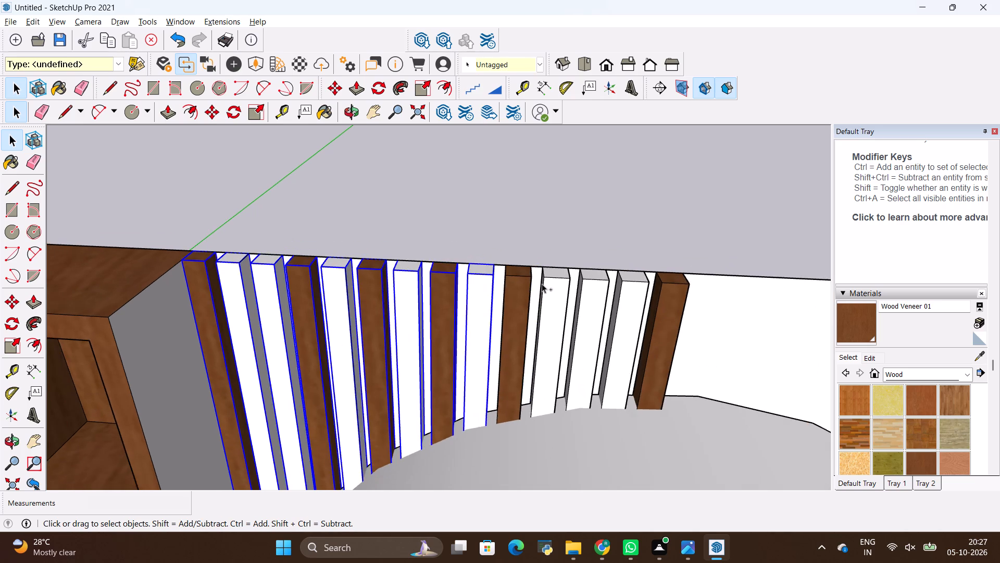
pyautogui.keyDown('ctrl'); pyautogui.scroll(4, 546, 290); pyautogui.keyUp('ctrl')
pyautogui.keyDown('ctrl'); pyautogui.click(506, 313); pyautogui.keyUp('ctrl')
pyautogui.keyDown('ctrl'); pyautogui.click(555, 305); pyautogui.keyUp('ctrl')
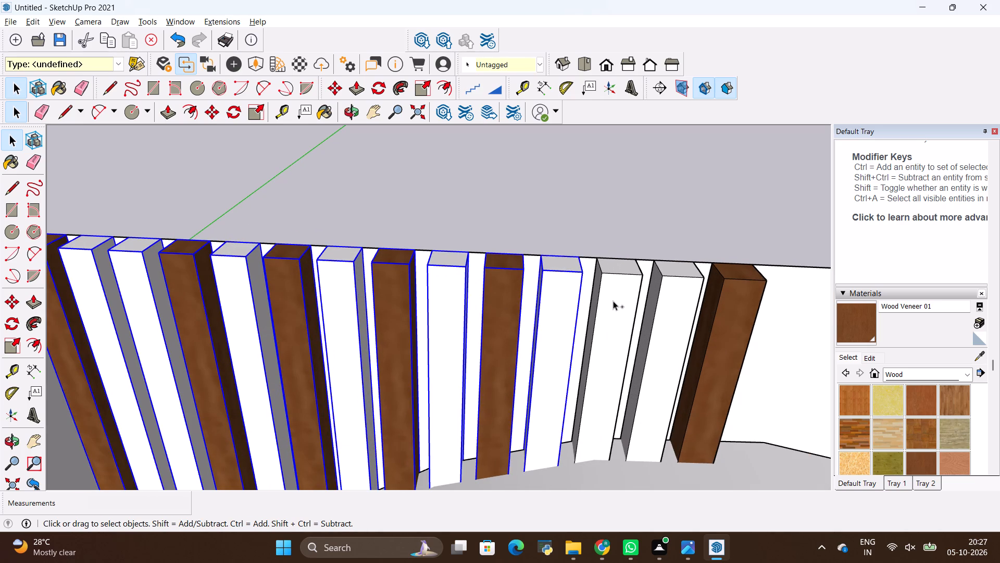
pyautogui.keyDown('ctrl'); pyautogui.click(613, 301); pyautogui.keyUp('ctrl')
pyautogui.keyDown('ctrl'); pyautogui.click(675, 308); pyautogui.keyUp('ctrl')
pyautogui.keyDown('ctrl'); pyautogui.click(723, 305); pyautogui.keyUp('ctrl')
pyautogui.rightClick(728, 304)
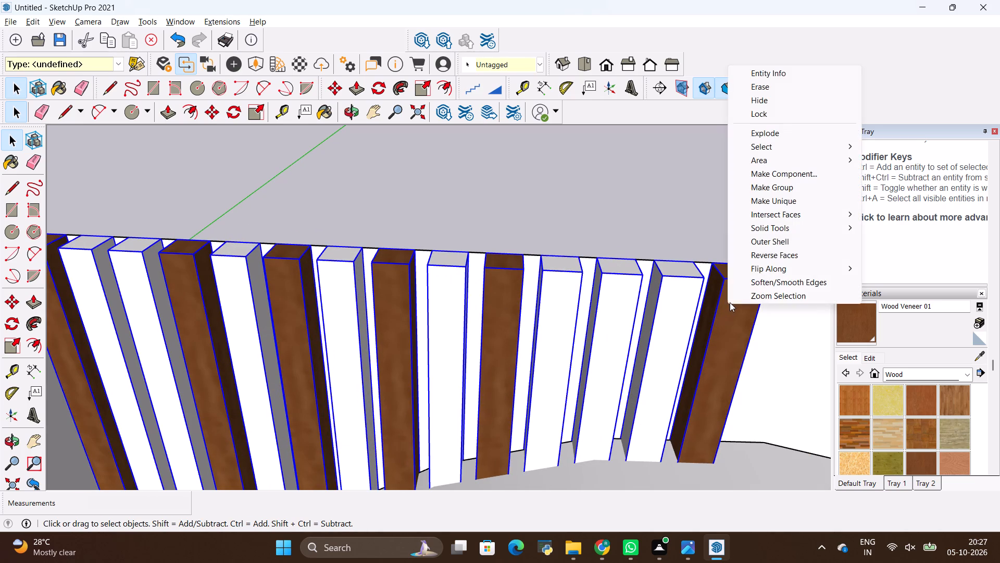
pyautogui.click(745, 188)
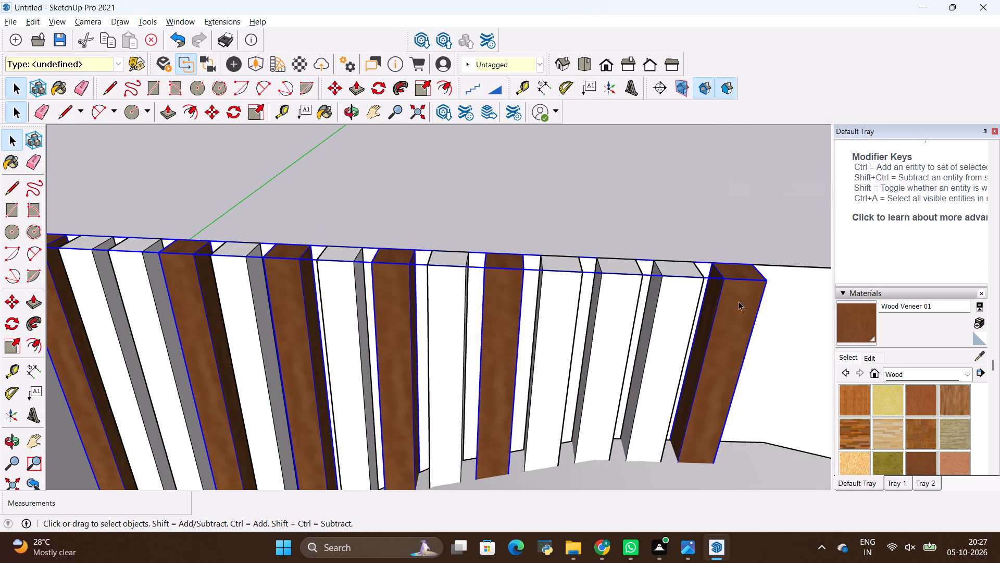
# Make a component from the grouped slats, keeping the default settings.
pyautogui.rightClick(738, 315)
pyautogui.click(759, 201)
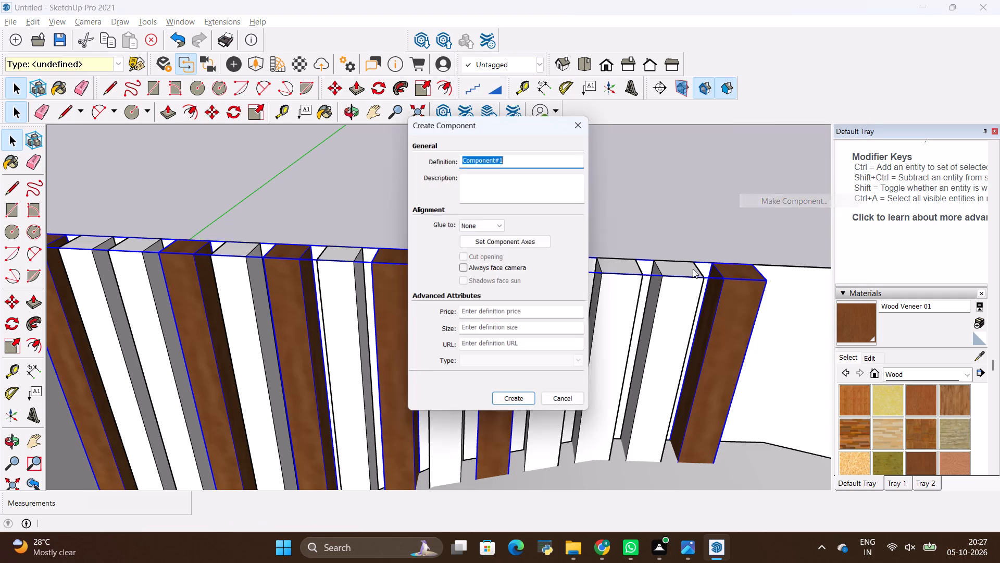
pyautogui.click(509, 404)
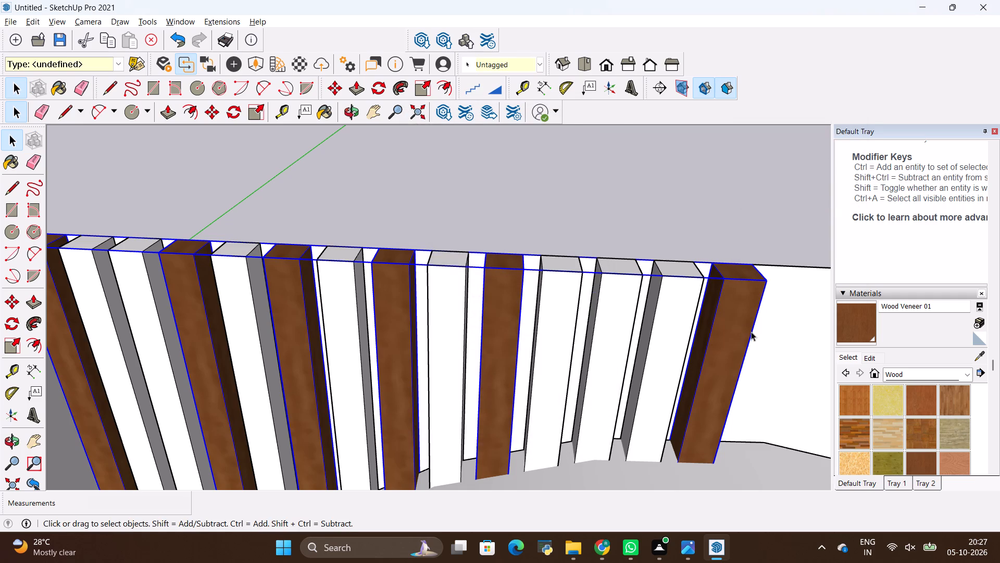
# Paint the remaining white slats in the slat component with Wood Veneer 01, and clear the selection.
pyautogui.click(856, 324)
pyautogui.scroll(3, 665, 317)
pyautogui.click(664, 316)
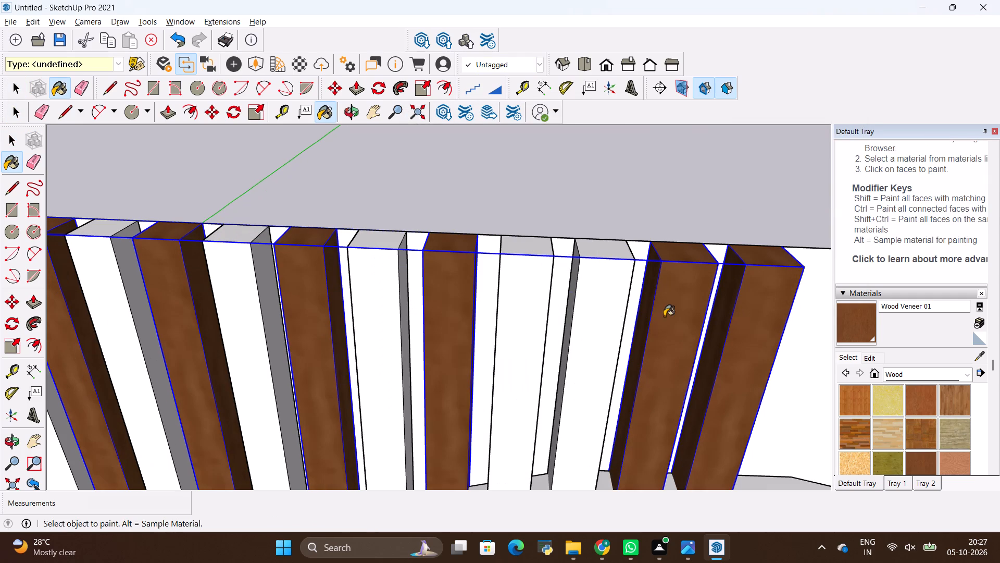
pyautogui.click(607, 326)
pyautogui.click(496, 320)
pyautogui.click(377, 326)
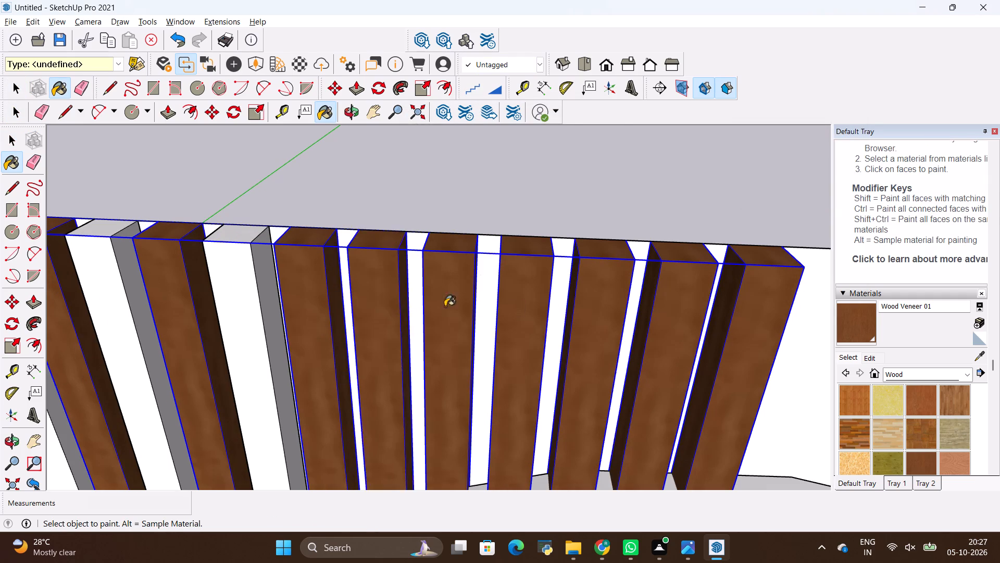
pyautogui.scroll(-5, 475, 287)
pyautogui.click(333, 299)
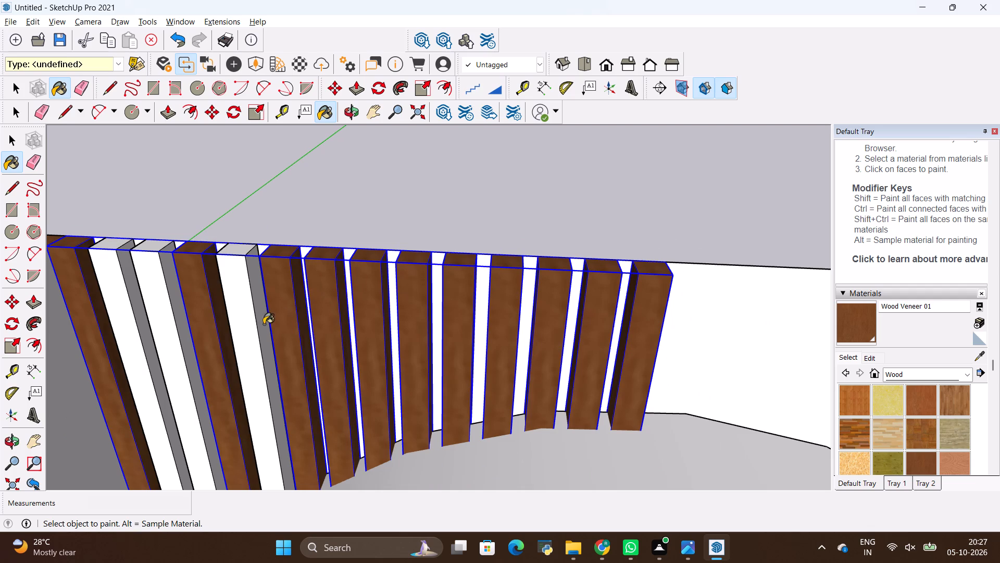
pyautogui.click(248, 329)
pyautogui.click(173, 319)
pyautogui.click(132, 330)
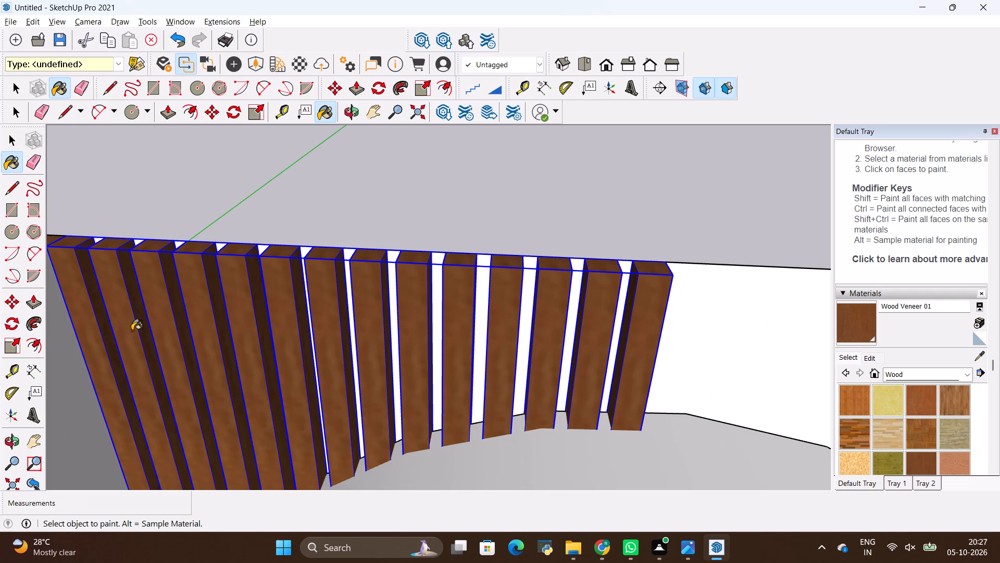
pyautogui.scroll(-5, 267, 260)
pyautogui.press('space')
pyautogui.click(383, 235)
pyautogui.scroll(-9, 373, 248)
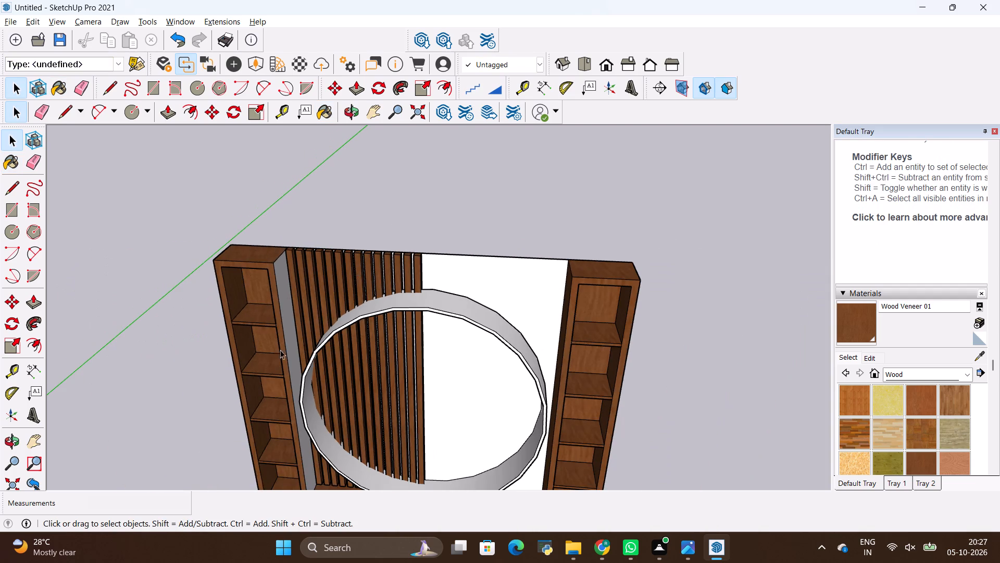
# Paint the circular ring's outer, inner and front faces with Wood Veneer 01, checking against the reference photo.
pyautogui.moveTo(264, 396); pyautogui.dragTo(334, 426, button='middle')
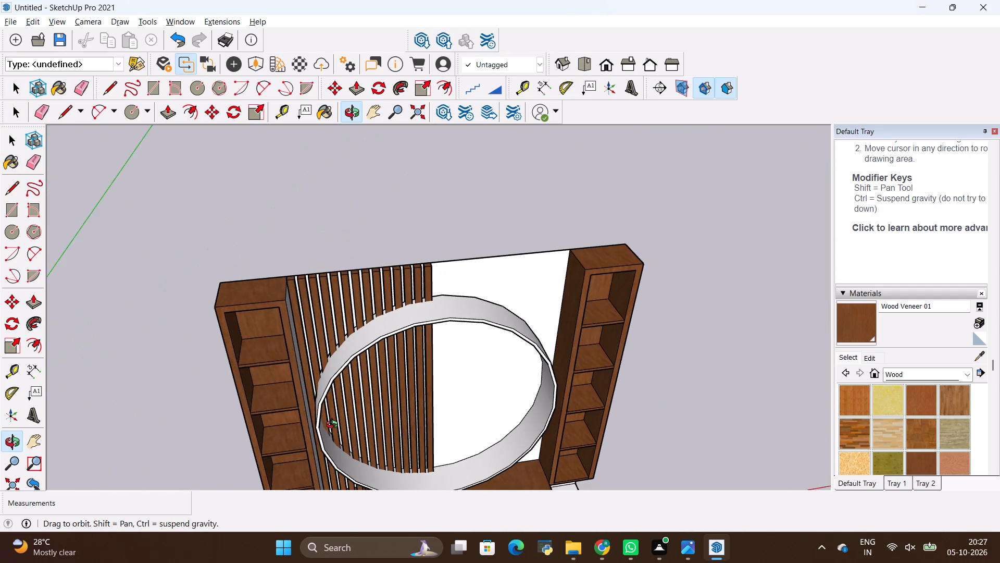
pyautogui.moveTo(334, 426); pyautogui.dragTo(334, 425, button='middle')
pyautogui.hotkey('alt', 'Tab')
pyautogui.hotkey('alt', 'Tab')
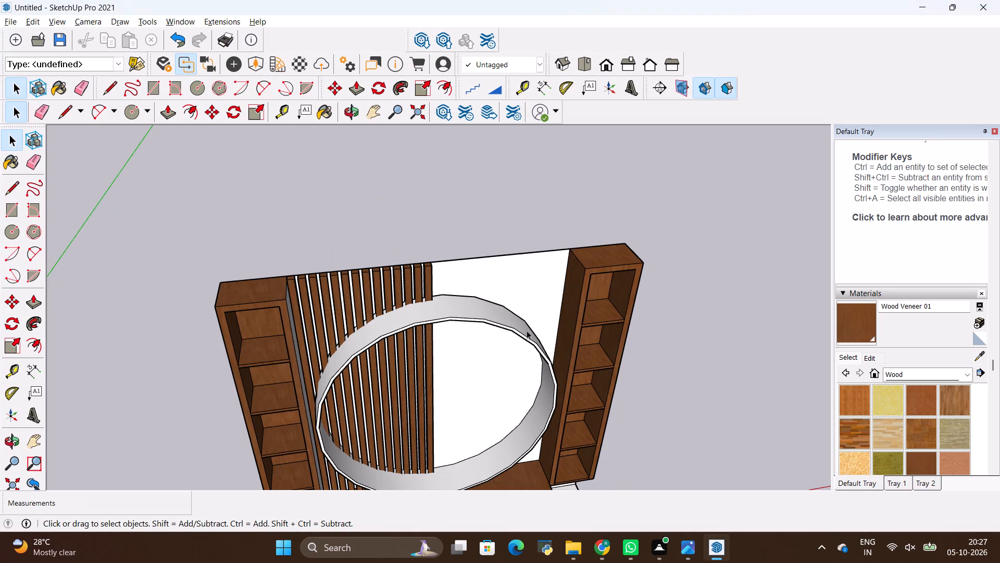
pyautogui.scroll(1, 397, 335)
pyautogui.click(421, 305)
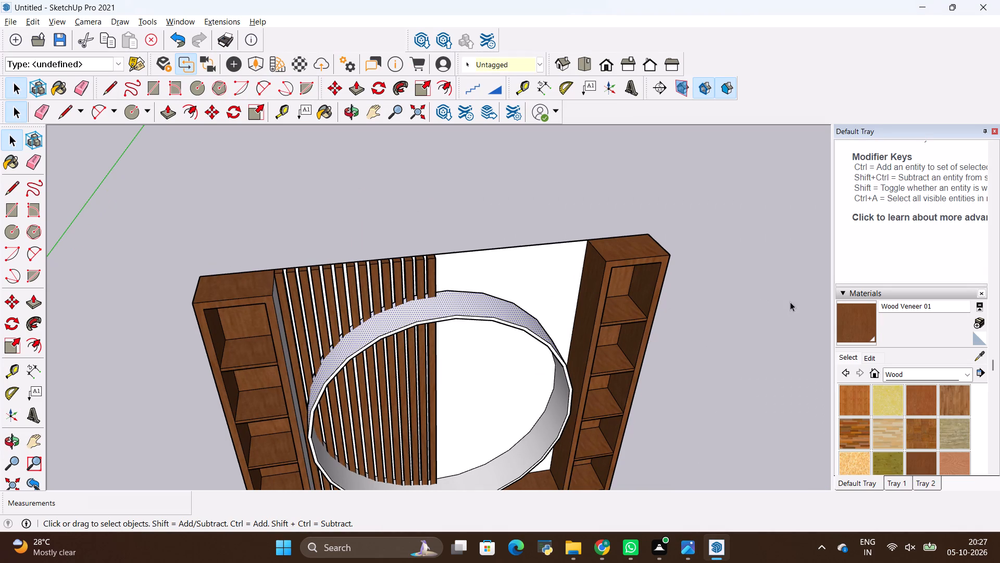
pyautogui.click(871, 319)
pyautogui.scroll(3, 454, 331)
pyautogui.click(456, 303)
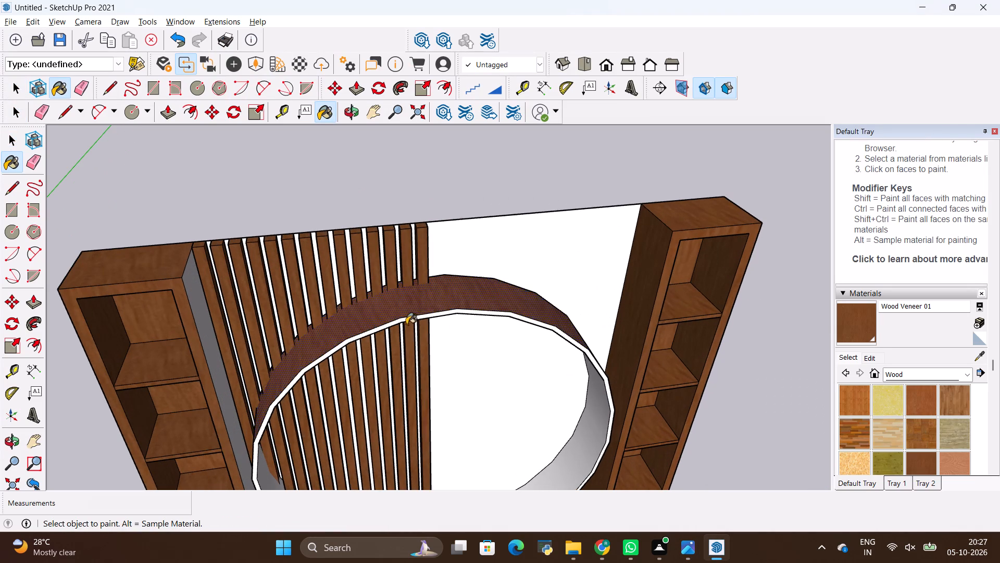
pyautogui.scroll(-3, 406, 324)
pyautogui.click(531, 440)
pyautogui.moveTo(434, 420); pyautogui.dragTo(353, 300, button='middle')
pyautogui.scroll(13, 339, 281)
pyautogui.click(416, 272)
pyautogui.scroll(-6, 327, 299)
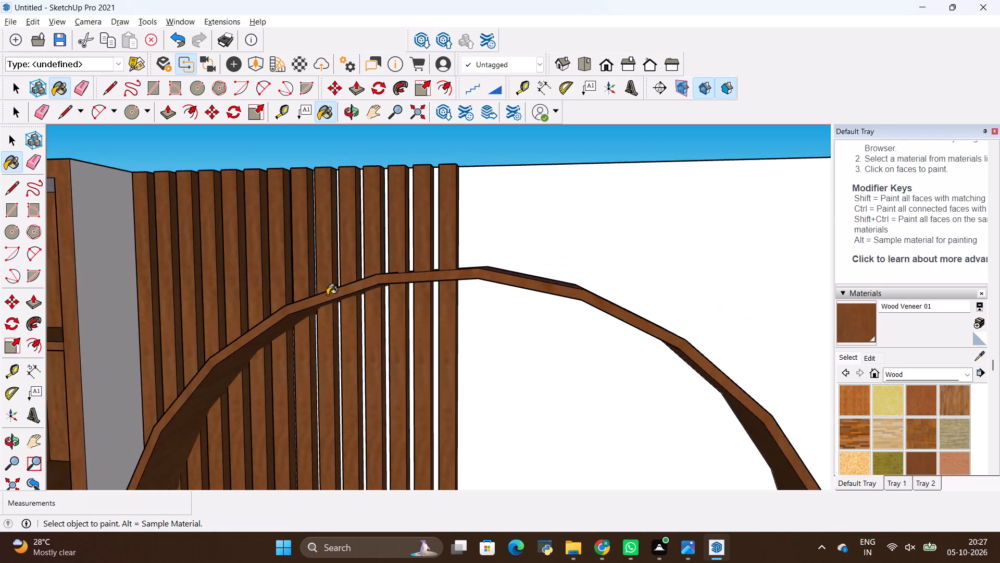
pyautogui.scroll(-7, 327, 295)
pyautogui.hotkey('alt', 'Tab')
pyautogui.scroll(-4, 328, 289)
pyautogui.hotkey('alt', 'Tab')
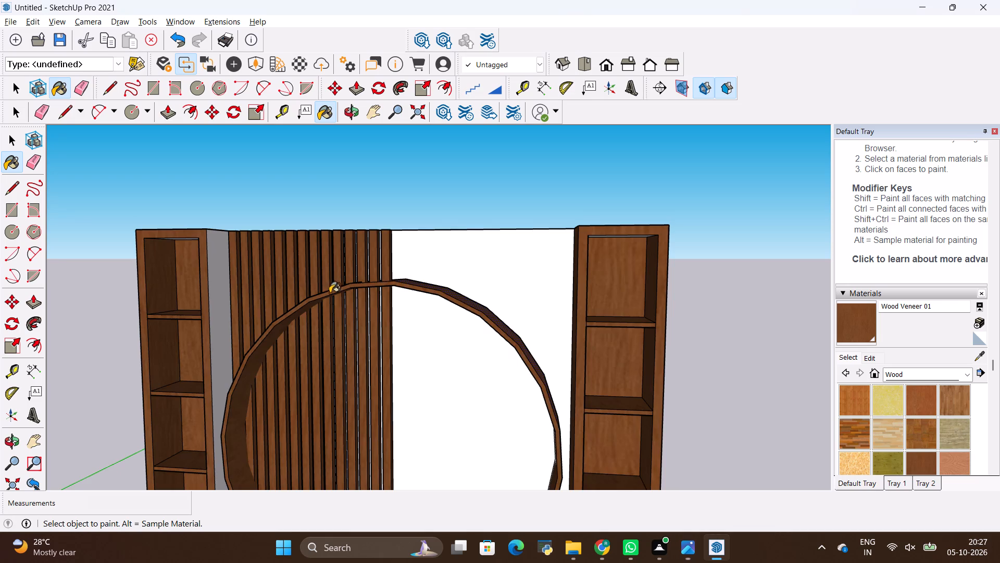
# Paint the white back panel inside and around the circular ring with Carrera Marble from the Stone materials.
pyautogui.scroll(-4, 330, 294)
pyautogui.scroll(-6, 324, 247)
pyautogui.moveTo(329, 240); pyautogui.dragTo(405, 321, button='middle')
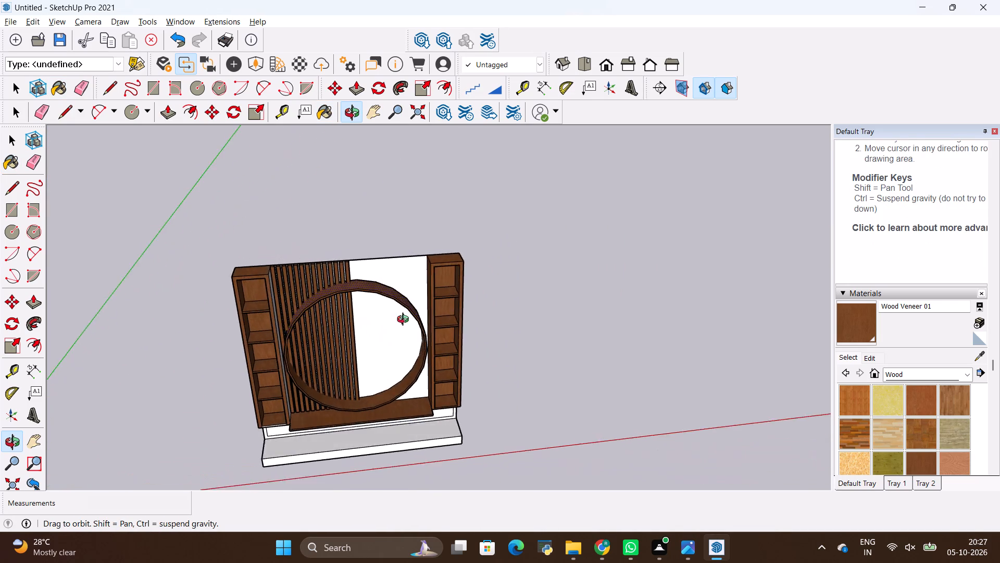
pyautogui.moveTo(405, 321); pyautogui.dragTo(401, 285, button='middle')
pyautogui.press('space')
pyautogui.doubleClick(392, 319)
pyautogui.scroll(3, 391, 323)
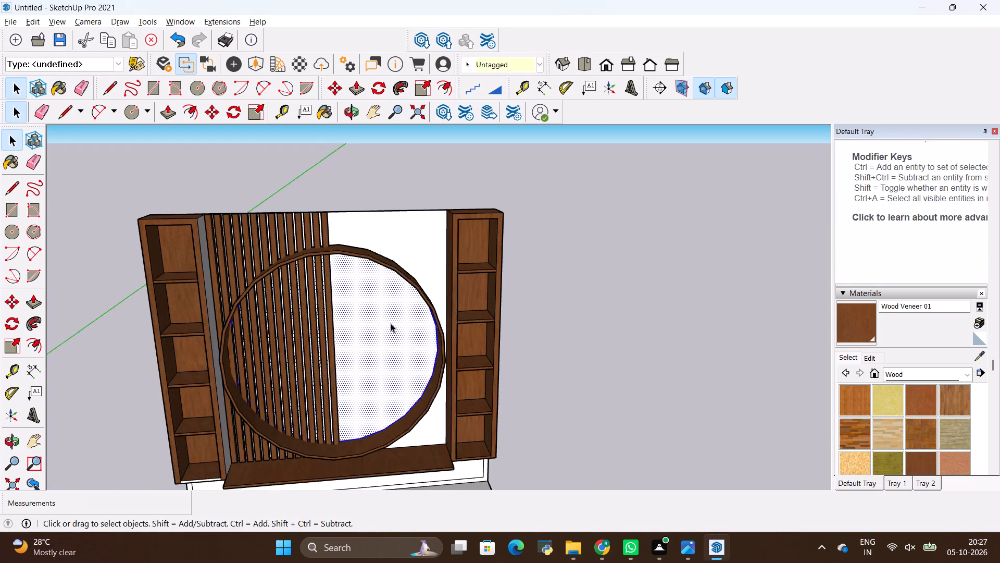
pyautogui.scroll(6, 391, 323)
pyautogui.click(383, 359)
pyautogui.scroll(-5, 359, 349)
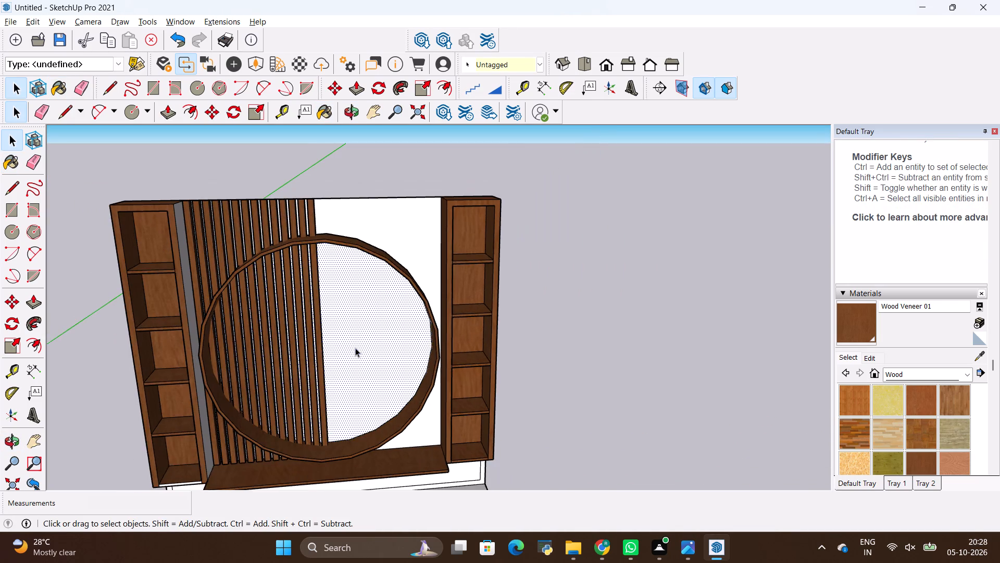
pyautogui.scroll(-1, 355, 348)
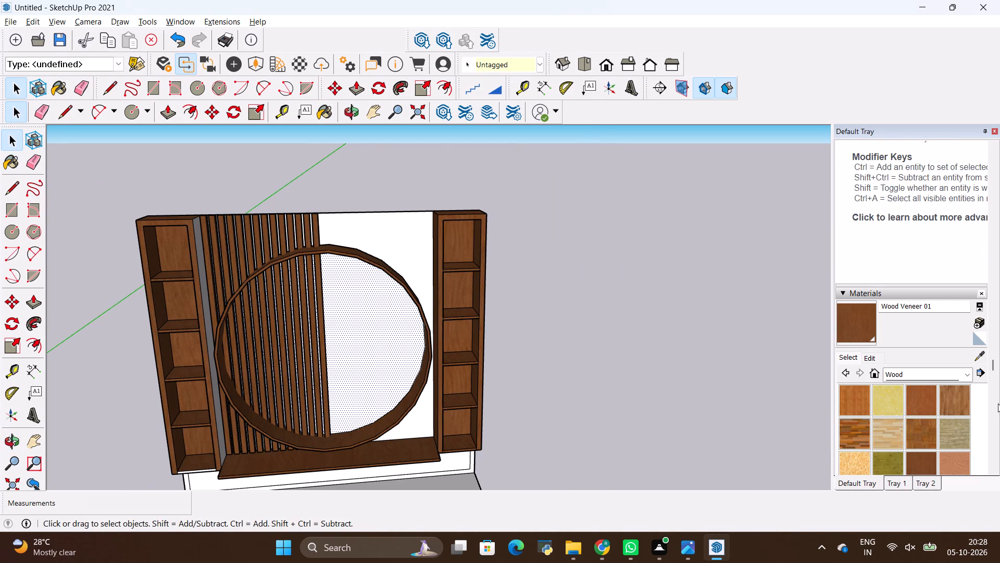
pyautogui.click(943, 375)
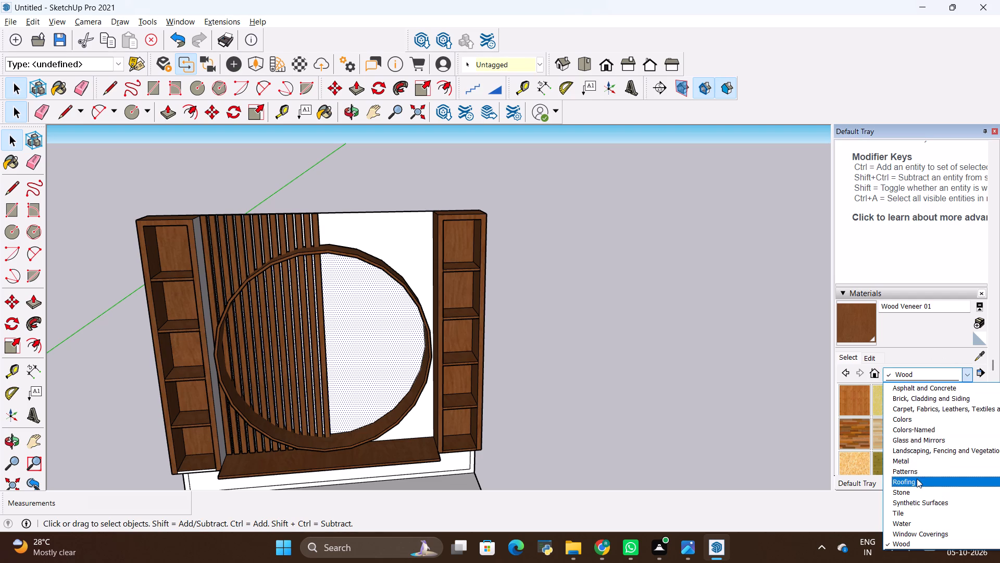
pyautogui.scroll(-5, 917, 479)
pyautogui.click(917, 511)
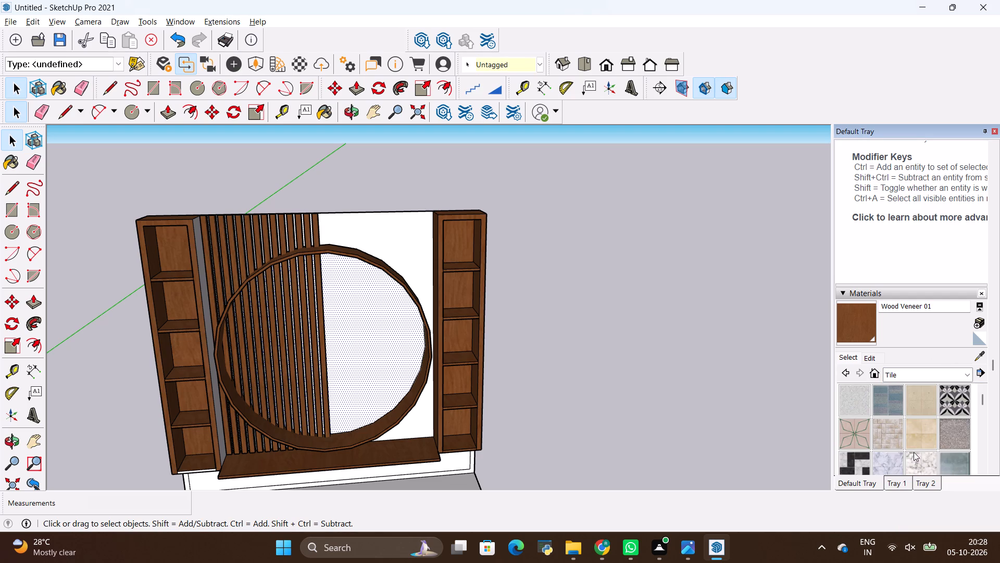
pyautogui.click(934, 373)
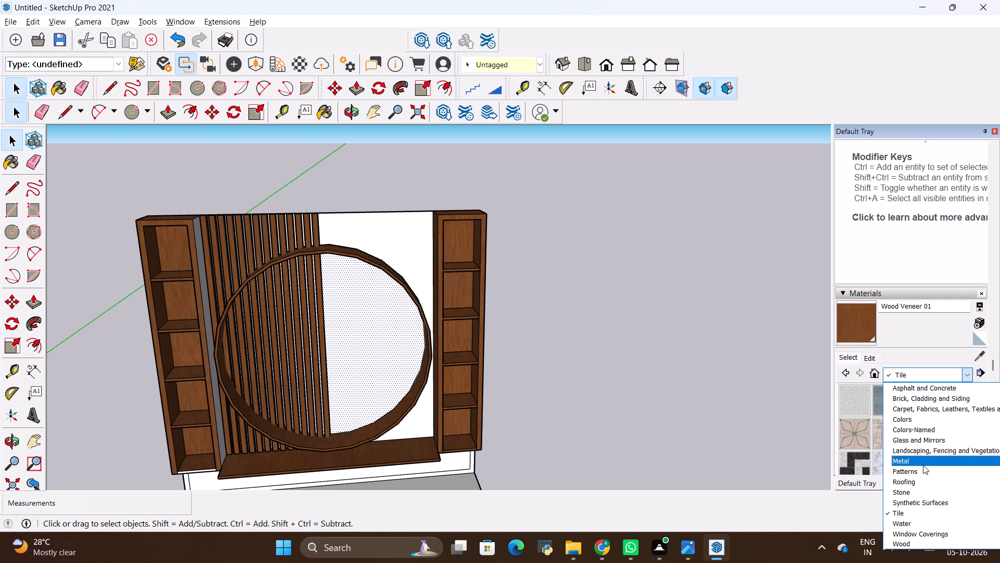
pyautogui.click(923, 488)
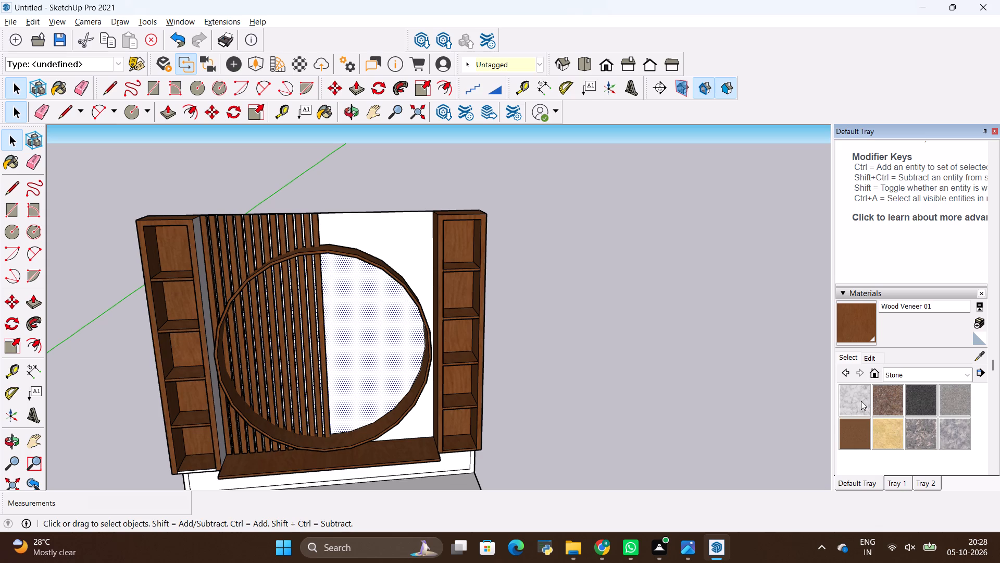
pyautogui.click(861, 401)
pyautogui.scroll(3, 392, 331)
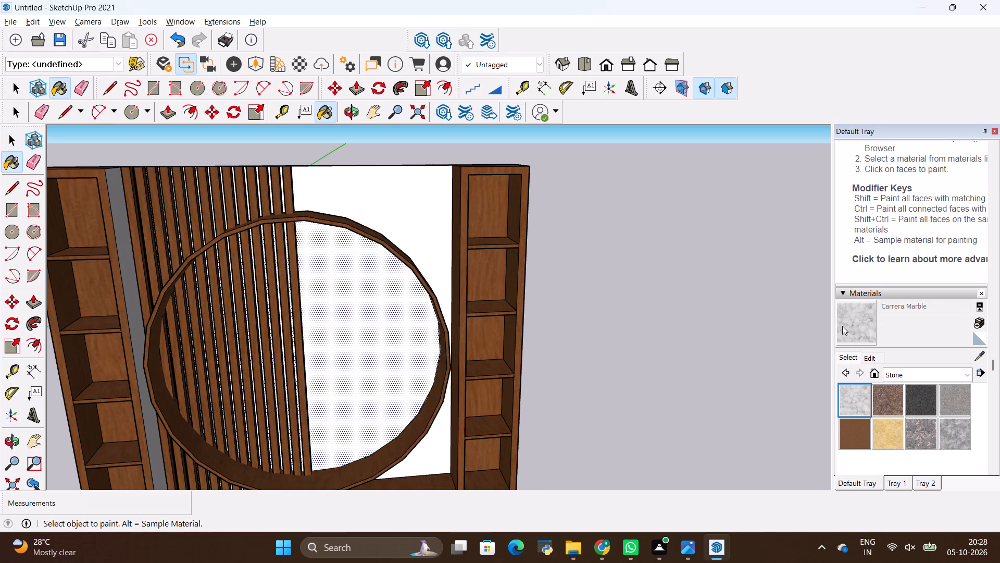
pyautogui.click(405, 305)
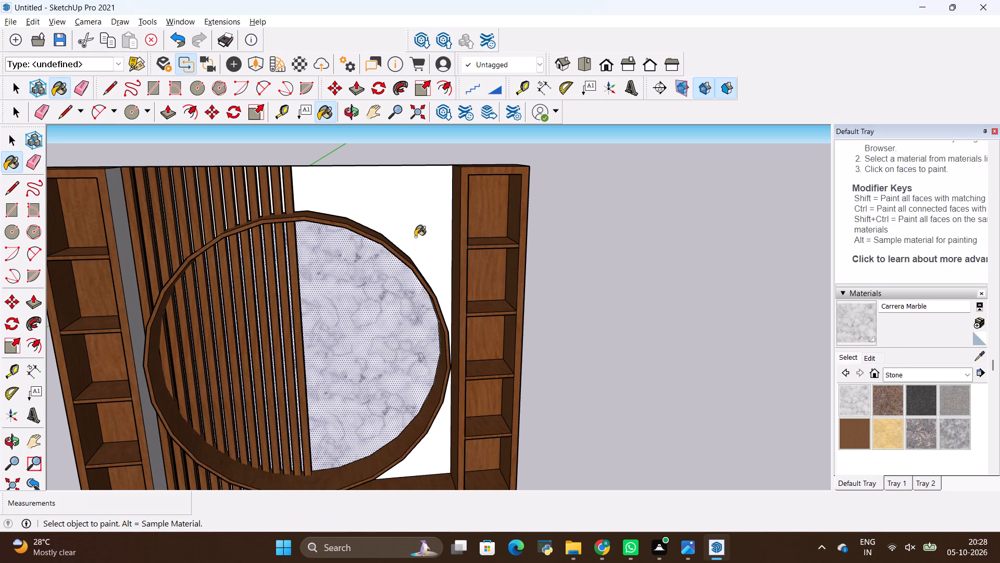
pyautogui.click(415, 237)
# Open the Carrera Marble material for editing at its texture size settings.
pyautogui.scroll(-4, 451, 345)
pyautogui.moveTo(554, 320); pyautogui.dragTo(534, 361, button='middle')
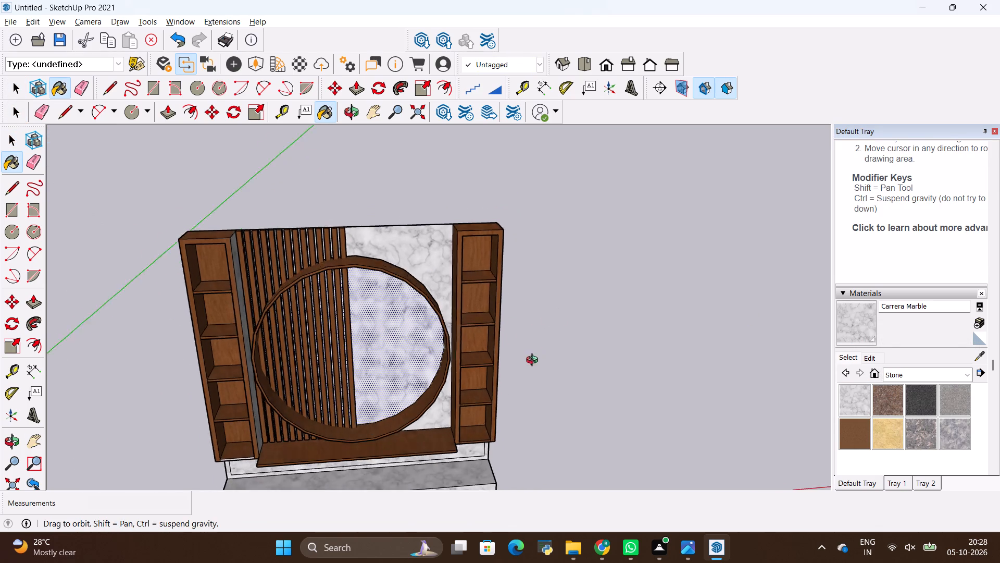
pyautogui.moveTo(534, 361); pyautogui.dragTo(557, 322, button='middle')
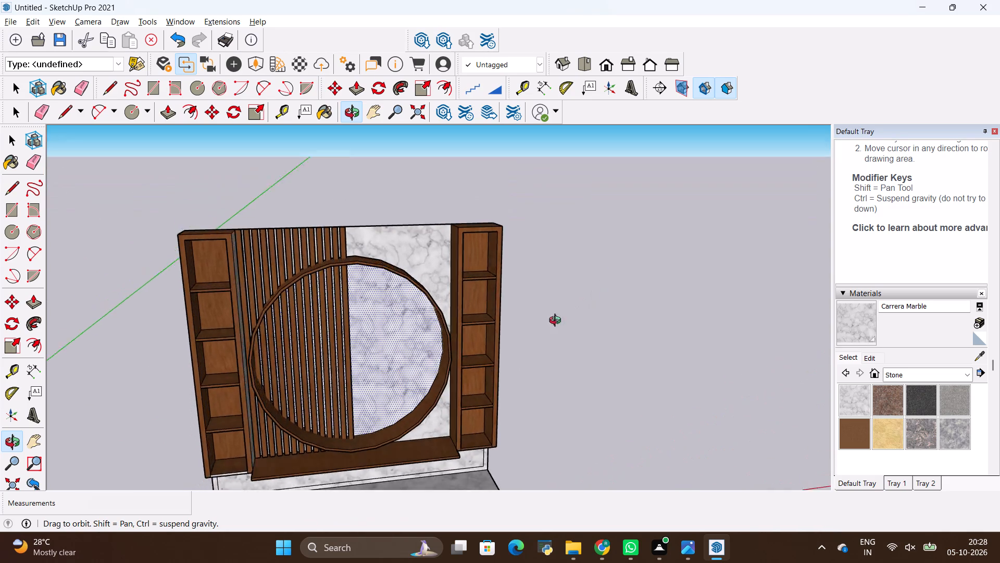
pyautogui.moveTo(557, 322); pyautogui.dragTo(523, 313, button='middle')
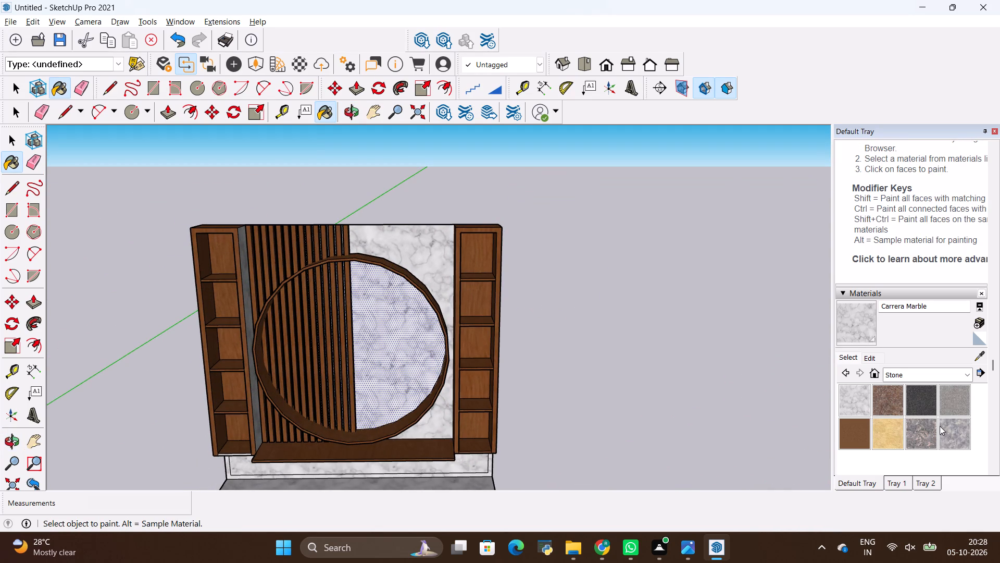
pyautogui.scroll(-4, 888, 340)
pyautogui.scroll(3, 888, 340)
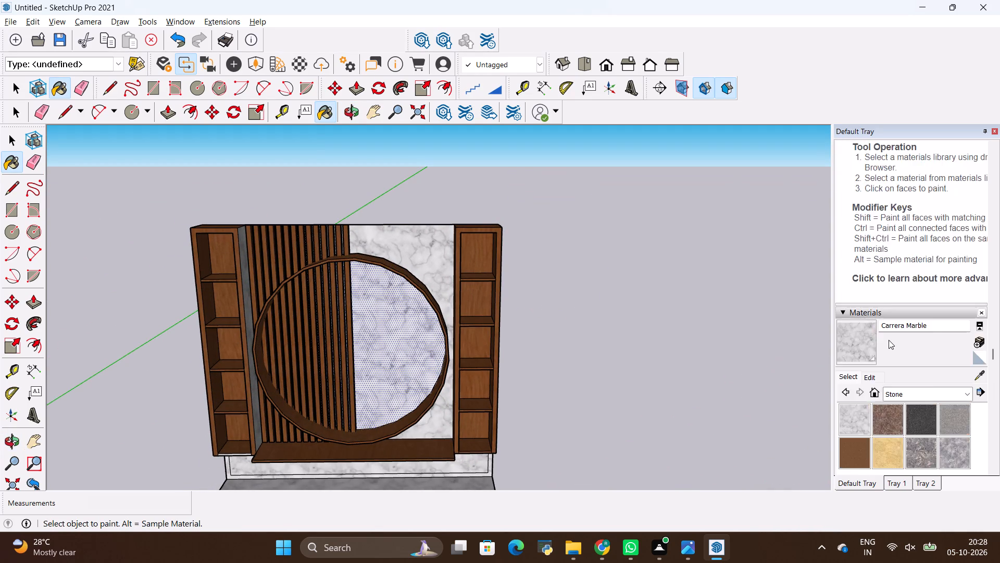
pyautogui.scroll(3, 889, 340)
pyautogui.scroll(-4, 890, 338)
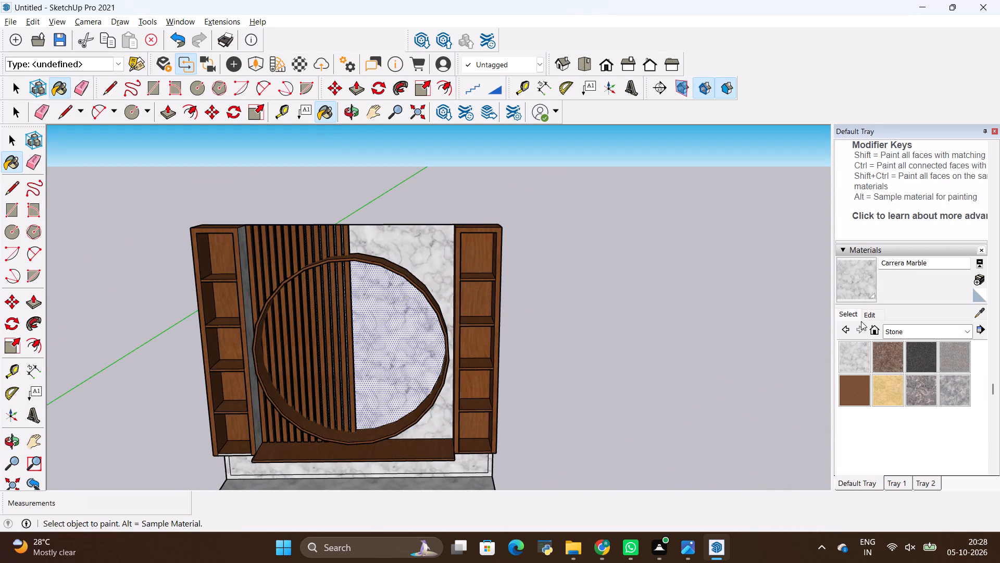
pyautogui.click(864, 316)
pyautogui.scroll(-3, 908, 393)
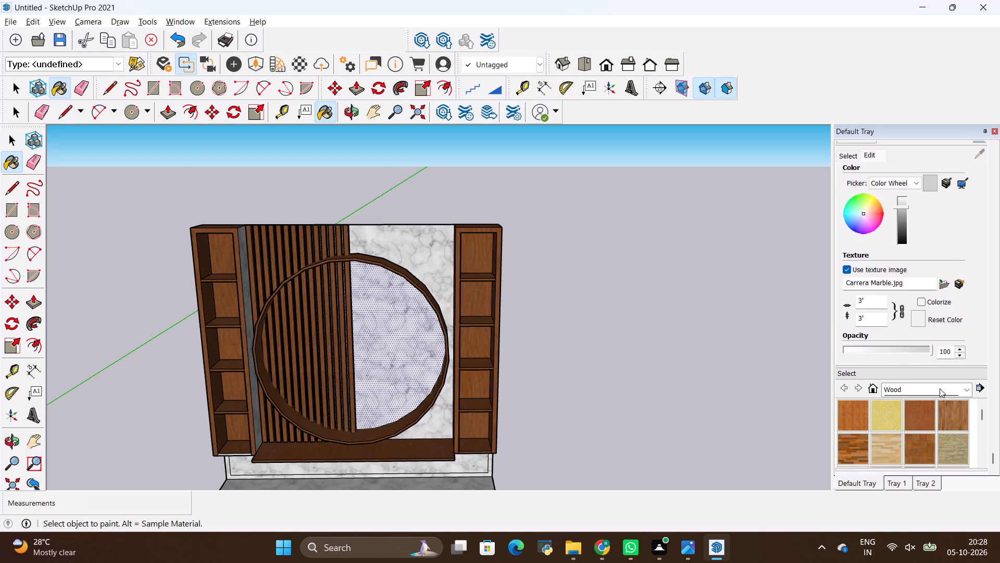
pyautogui.scroll(-4, 940, 388)
pyautogui.scroll(6, 935, 385)
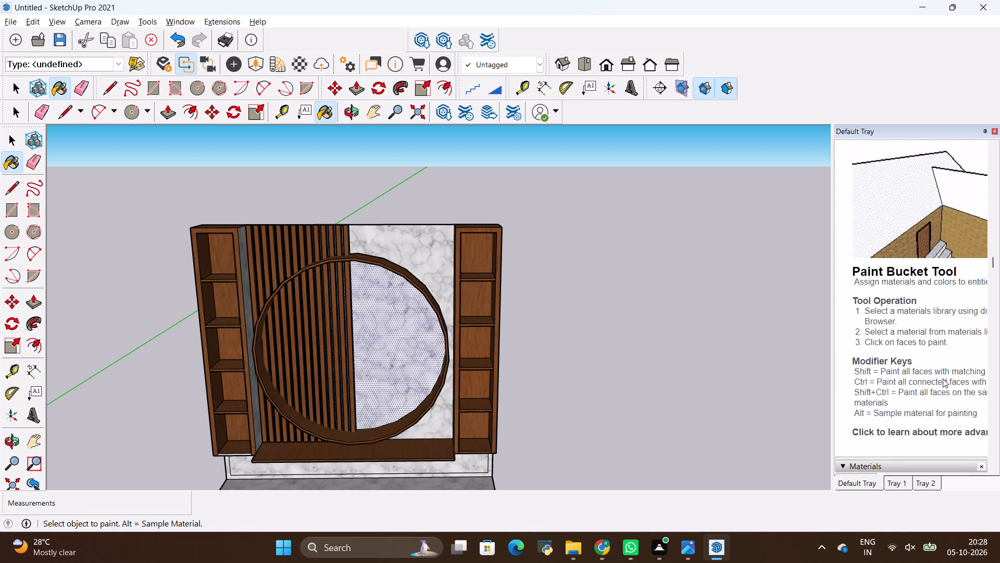
pyautogui.scroll(-8, 943, 378)
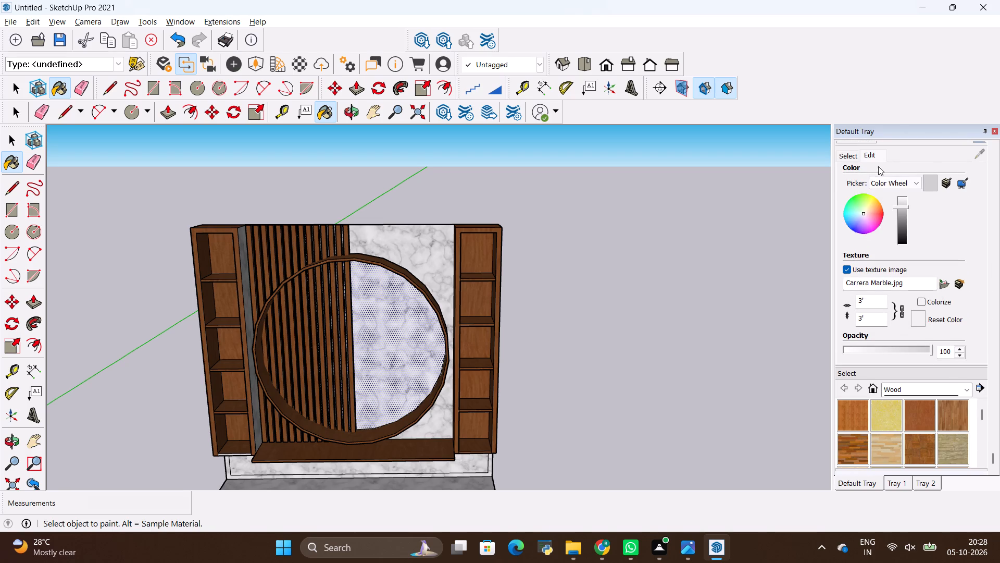
pyautogui.scroll(-4, 905, 236)
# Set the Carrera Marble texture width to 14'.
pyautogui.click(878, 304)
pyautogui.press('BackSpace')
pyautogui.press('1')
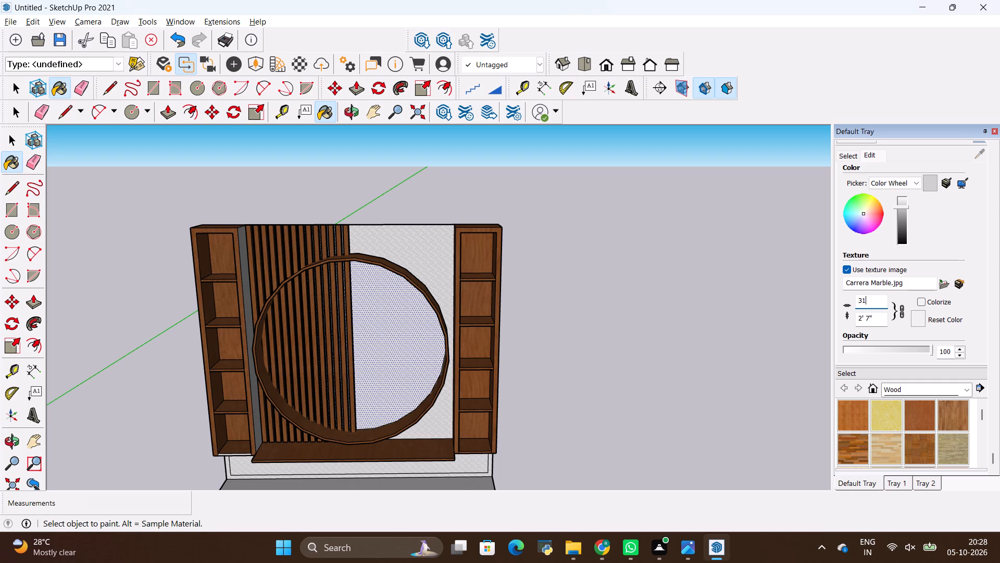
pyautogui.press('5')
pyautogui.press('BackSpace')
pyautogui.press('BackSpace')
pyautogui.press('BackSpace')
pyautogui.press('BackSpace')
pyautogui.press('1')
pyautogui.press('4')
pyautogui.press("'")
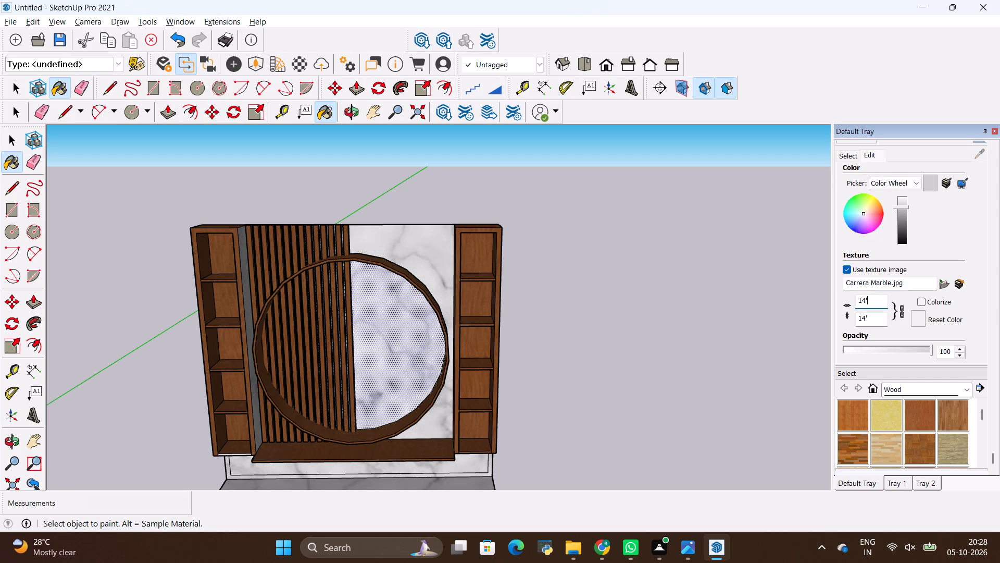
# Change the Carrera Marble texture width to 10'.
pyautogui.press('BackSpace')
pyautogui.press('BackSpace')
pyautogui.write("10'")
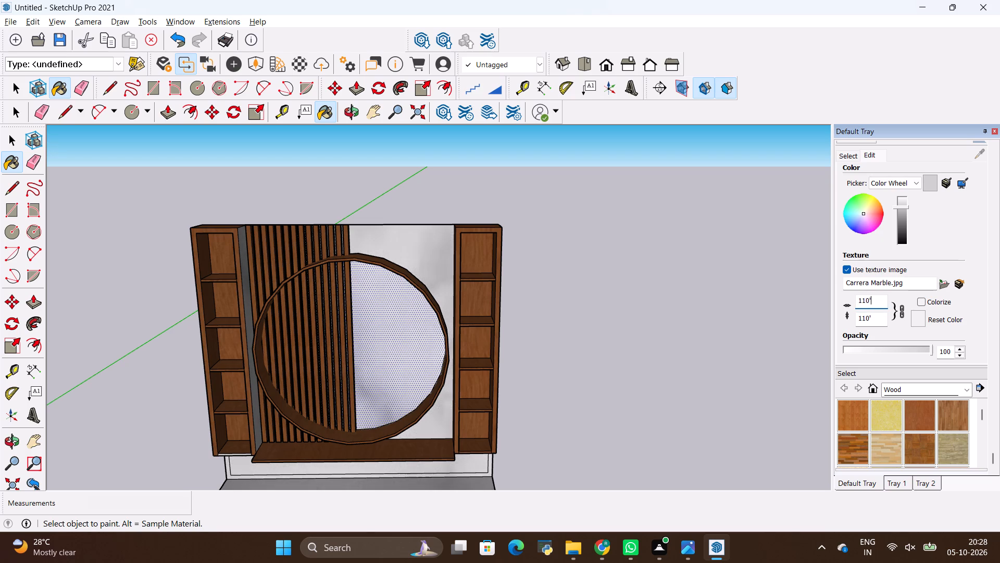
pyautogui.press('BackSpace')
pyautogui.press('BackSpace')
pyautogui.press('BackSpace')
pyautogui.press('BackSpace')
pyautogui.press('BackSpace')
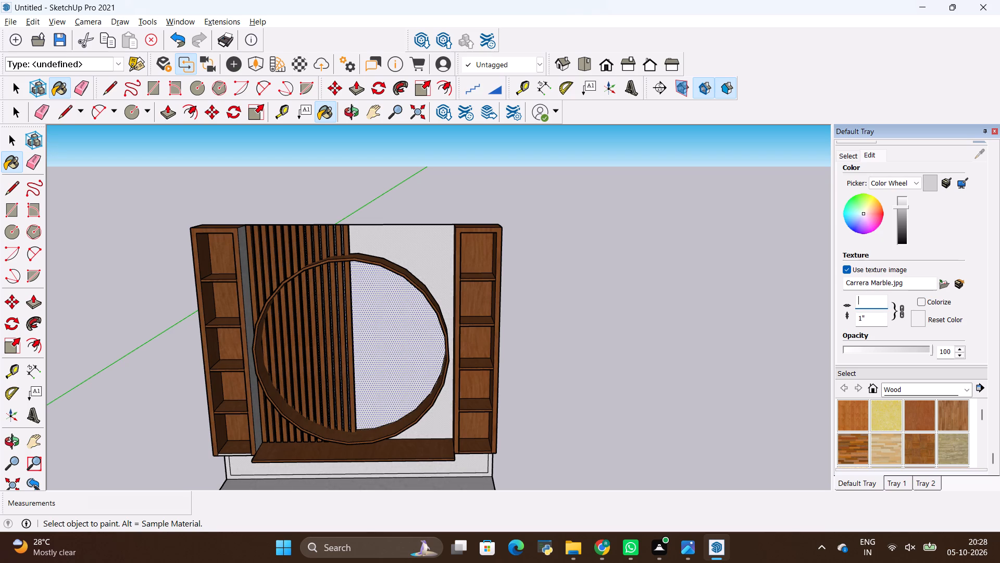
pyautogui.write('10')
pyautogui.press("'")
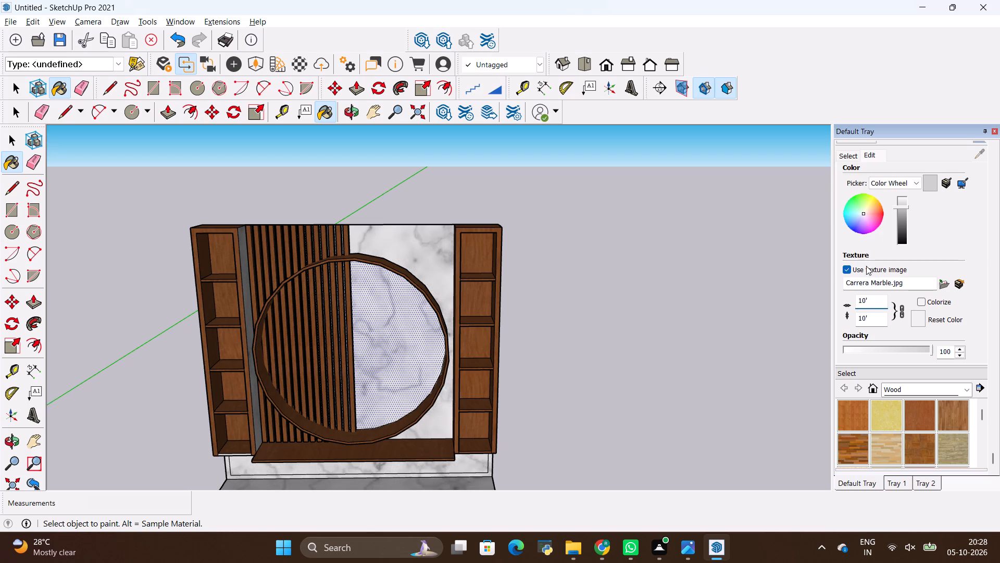
# Set the Carrera Marble texture width to 8' and clear the selection.
pyautogui.press('BackSpace')
pyautogui.press('BackSpace')
pyautogui.press('BackSpace')
pyautogui.press('BackSpace')
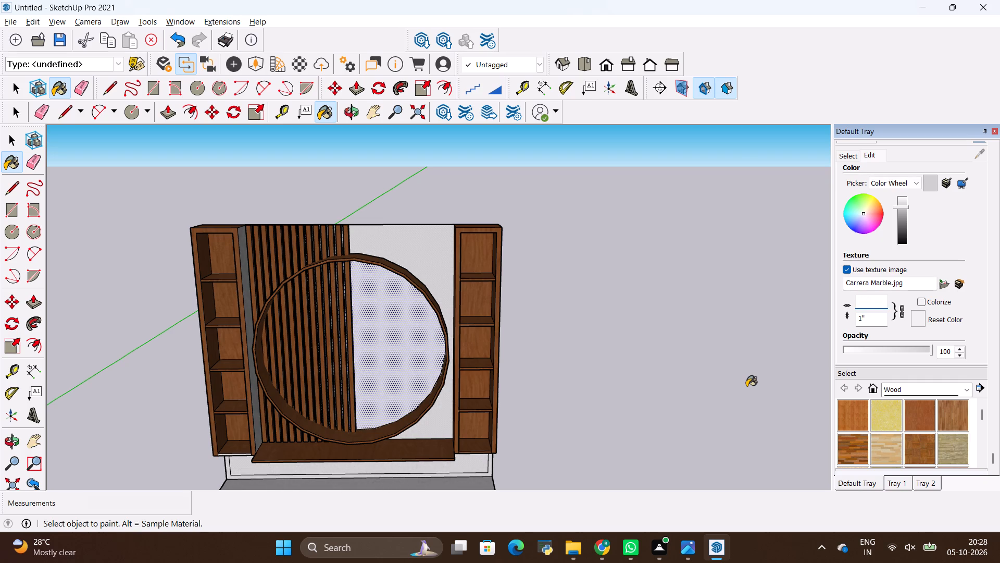
pyautogui.write("8'")
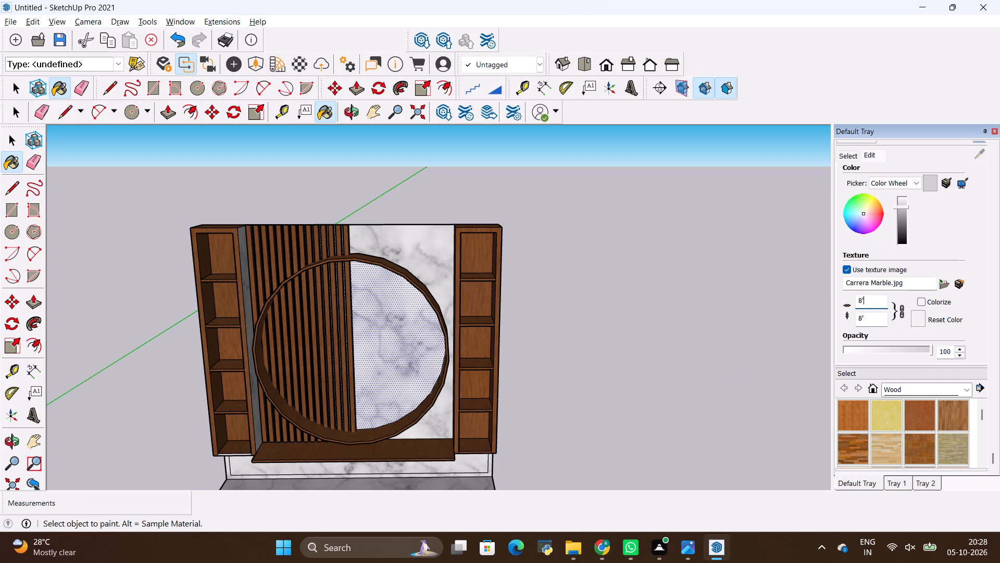
pyautogui.press('space')
pyautogui.click(607, 278)
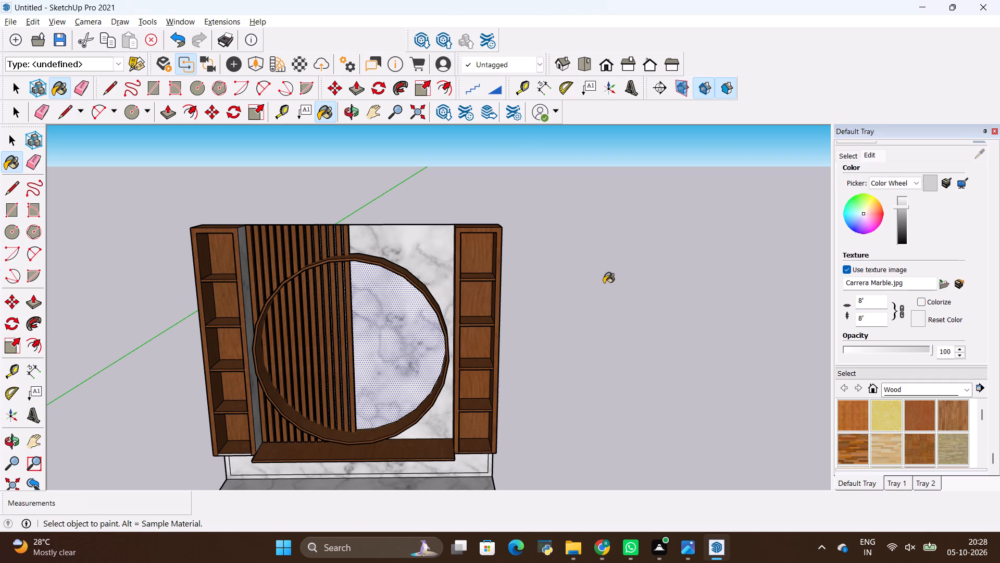
pyautogui.press('space')
pyautogui.click(602, 284)
# Compare the TV unit's marble and wood finishes with the circular-light living room reference photo from several viewing angles.
pyautogui.scroll(-6, 511, 337)
pyautogui.scroll(8, 432, 349)
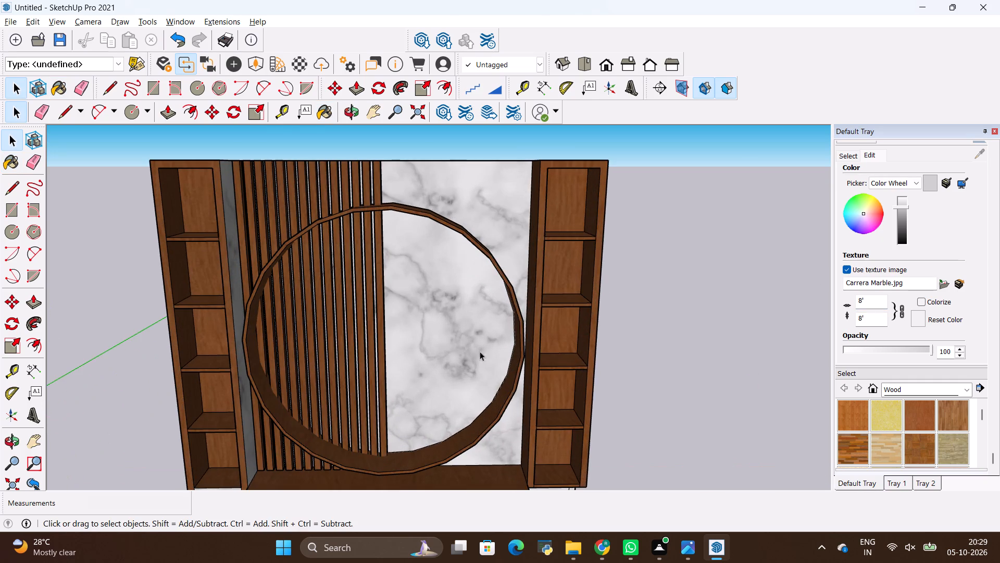
pyautogui.moveTo(493, 352); pyautogui.dragTo(473, 382, button='middle')
pyautogui.scroll(-4, 476, 346)
pyautogui.hotkey('alt', 'Tab')
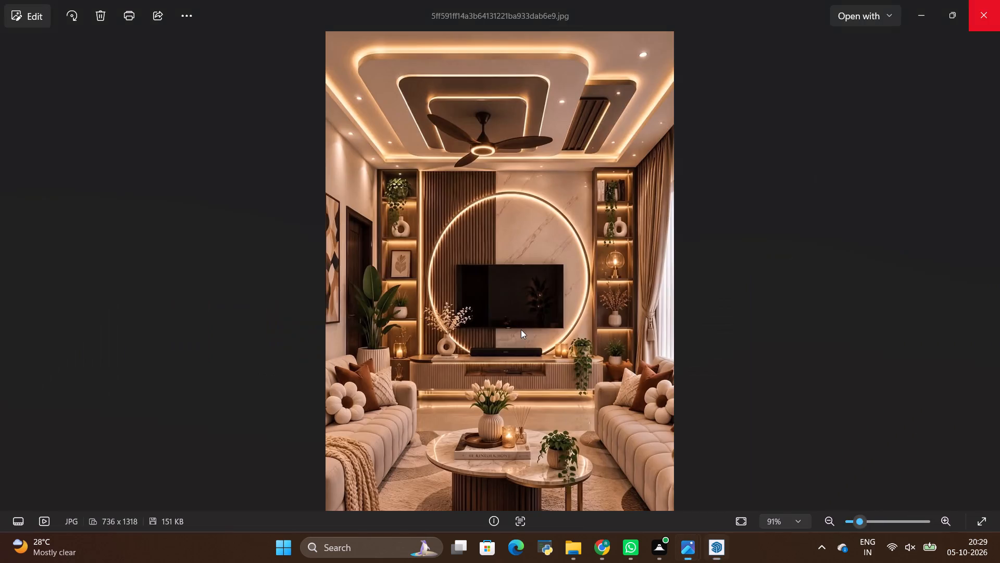
pyautogui.hotkey('alt', 'Tab')
pyautogui.scroll(-3, 521, 329)
pyautogui.moveTo(519, 344); pyautogui.dragTo(584, 255, button='middle')
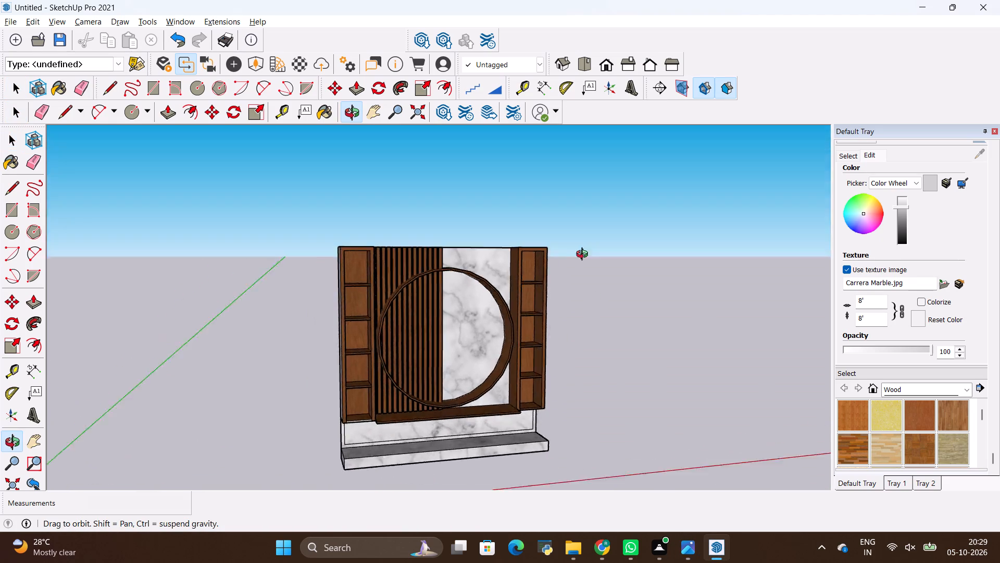
pyautogui.moveTo(584, 255); pyautogui.dragTo(553, 260, button='middle')
pyautogui.hotkey('alt', 'Tab')
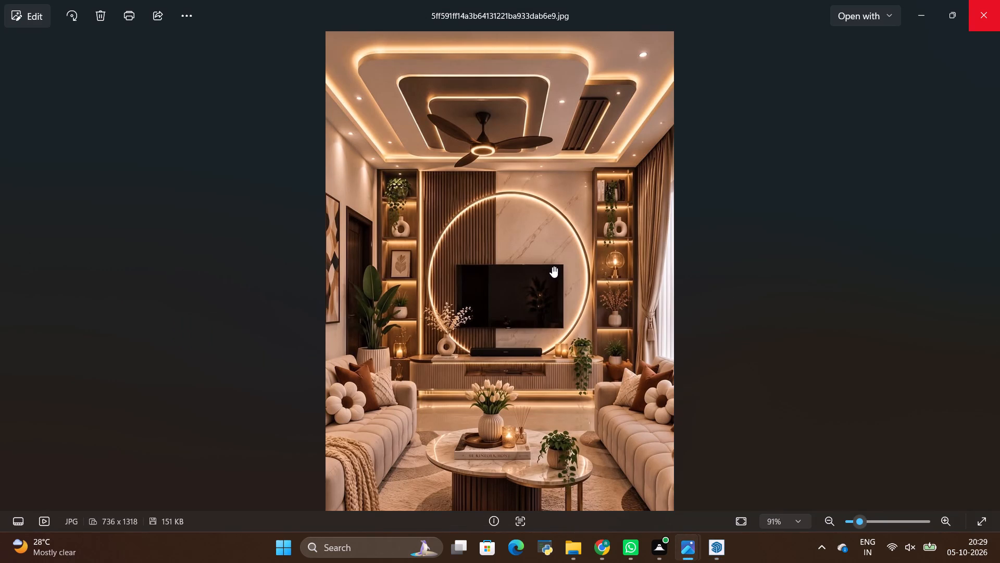
pyautogui.scroll(3, 520, 281)
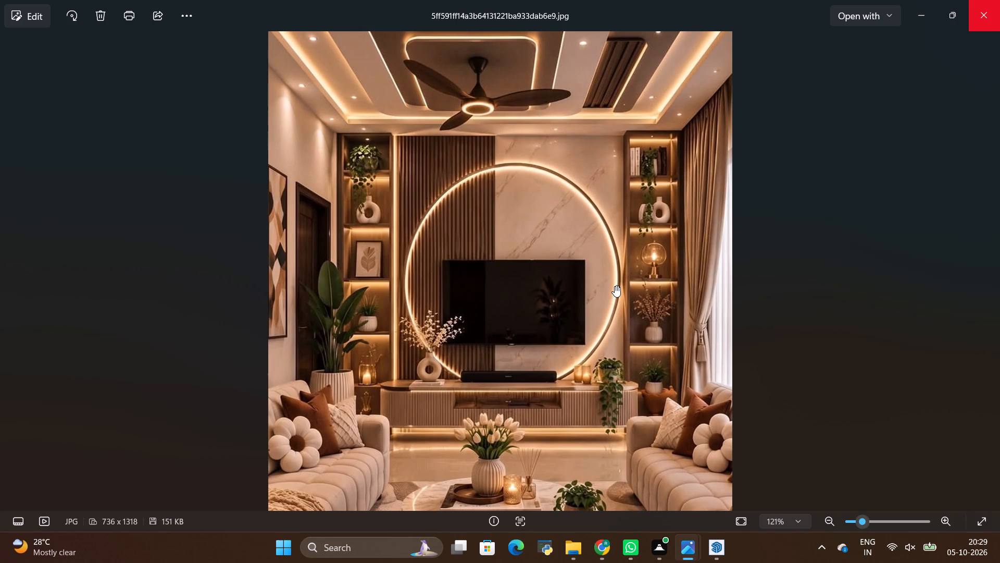
pyautogui.hotkey('alt', 'Tab')
pyautogui.scroll(-4, 616, 282)
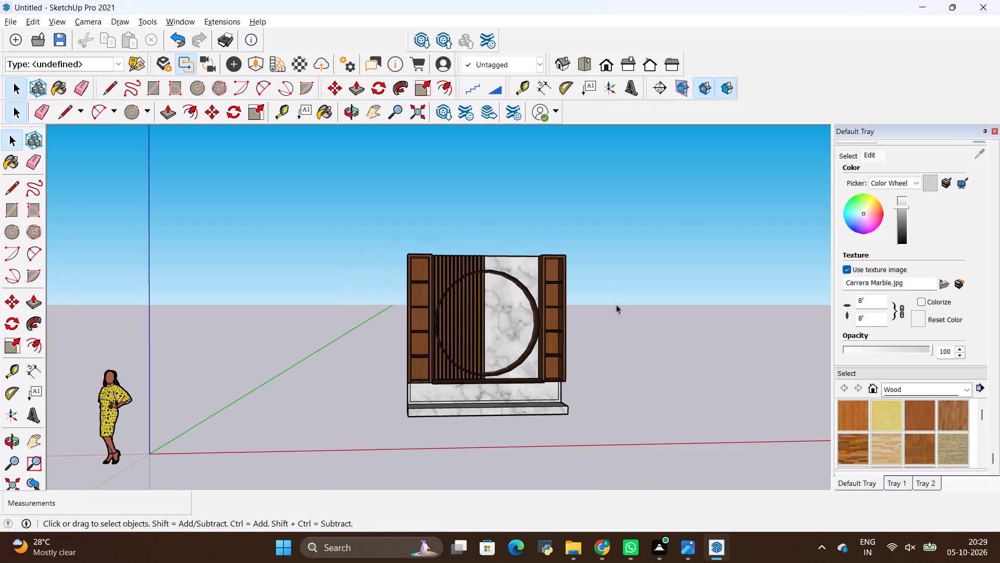
pyautogui.moveTo(611, 325); pyautogui.dragTo(549, 405, button='middle')
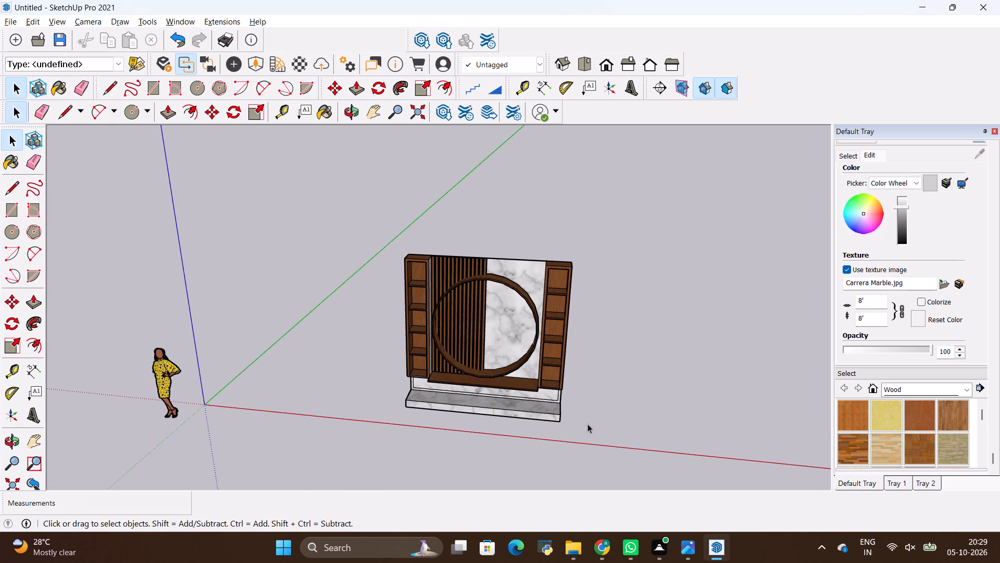
pyautogui.scroll(2, 533, 433)
pyautogui.scroll(2, 637, 442)
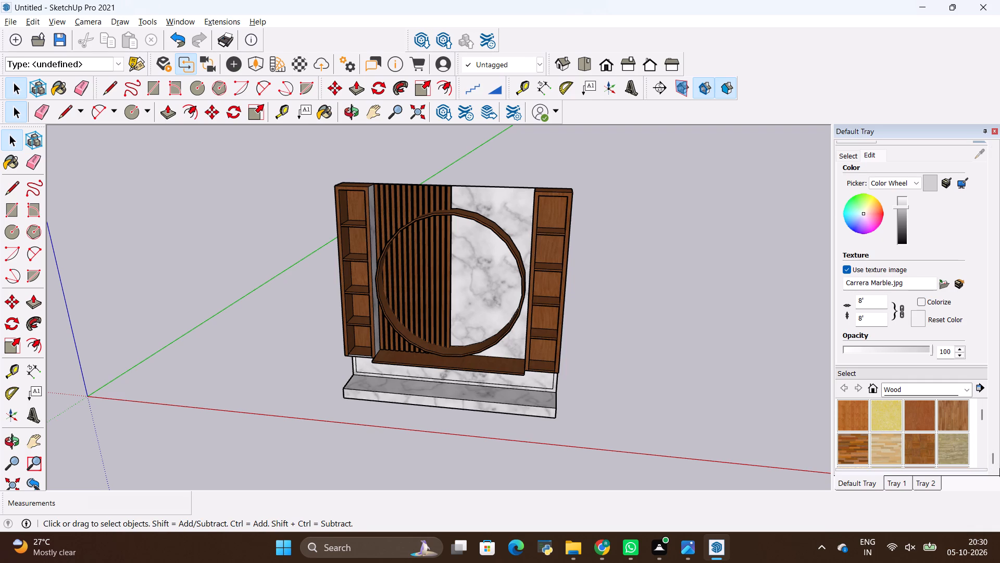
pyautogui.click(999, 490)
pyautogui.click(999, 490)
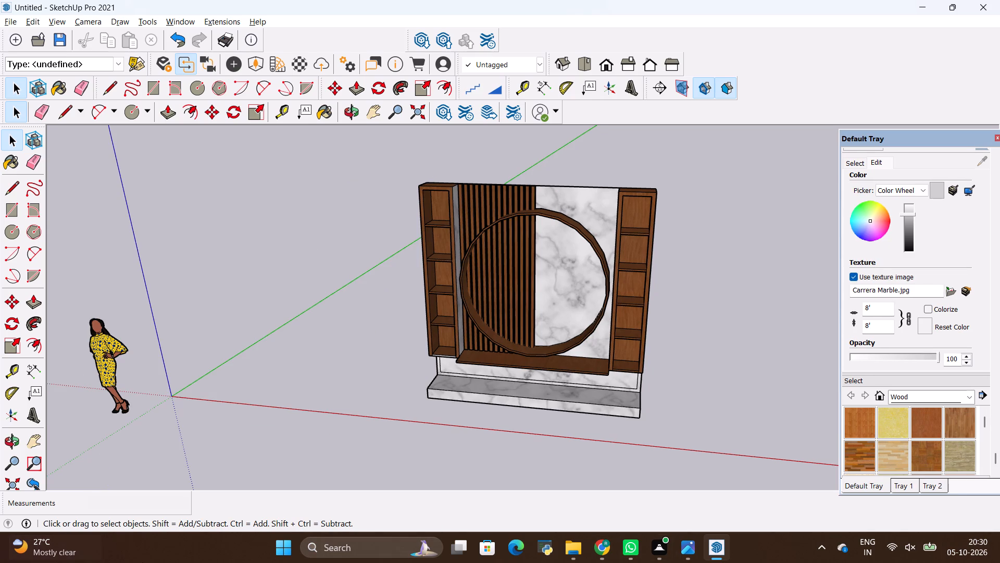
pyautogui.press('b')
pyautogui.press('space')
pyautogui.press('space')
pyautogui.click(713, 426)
# Examine the TV unit's slatted panel, ring, shelves and marble back panel up close, and check them against the reference photo.
pyautogui.scroll(-4, 697, 416)
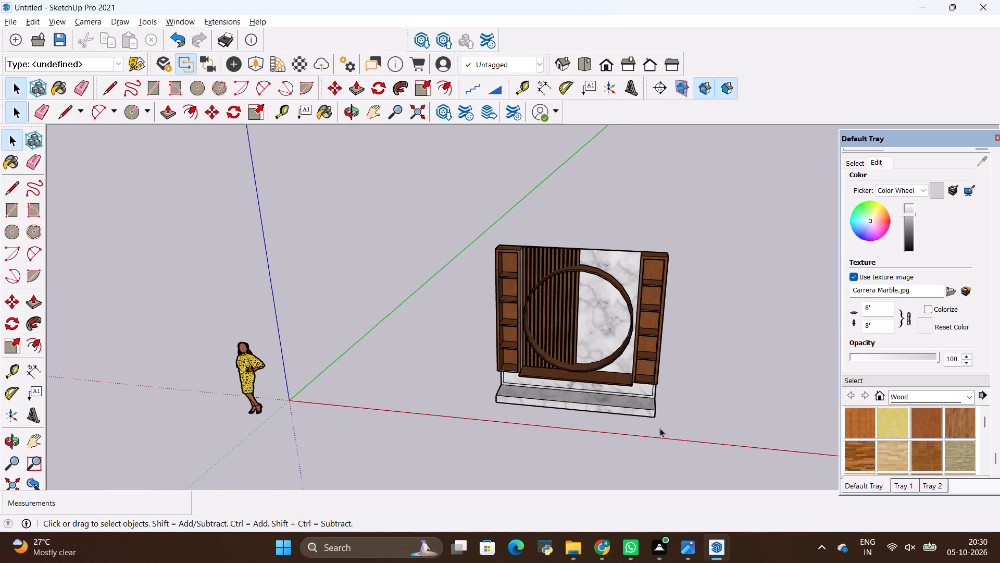
pyautogui.moveTo(661, 428); pyautogui.dragTo(691, 405, button='middle')
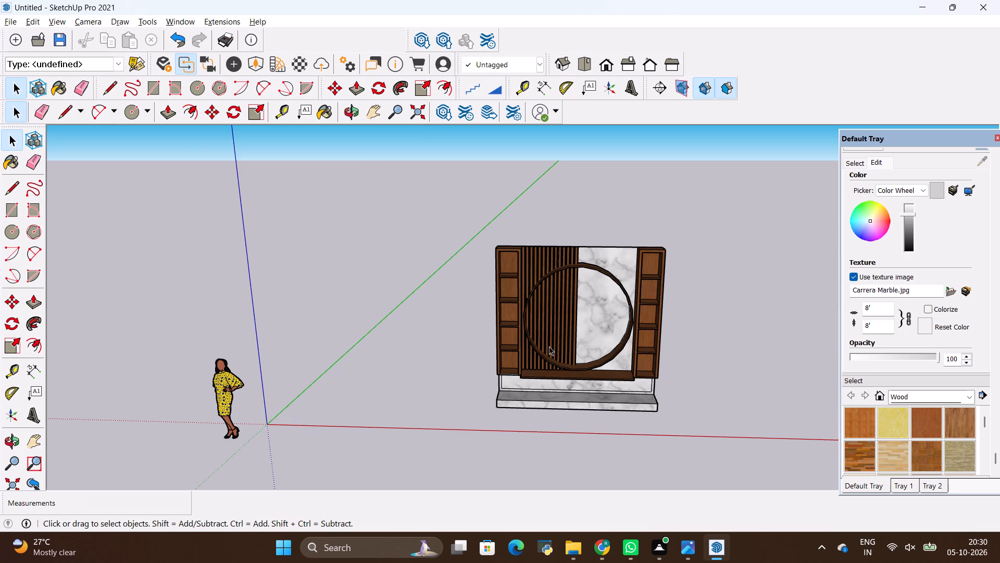
pyautogui.scroll(3, 647, 371)
pyautogui.scroll(3, 368, 246)
pyautogui.scroll(3, 664, 326)
pyautogui.scroll(-6, 405, 298)
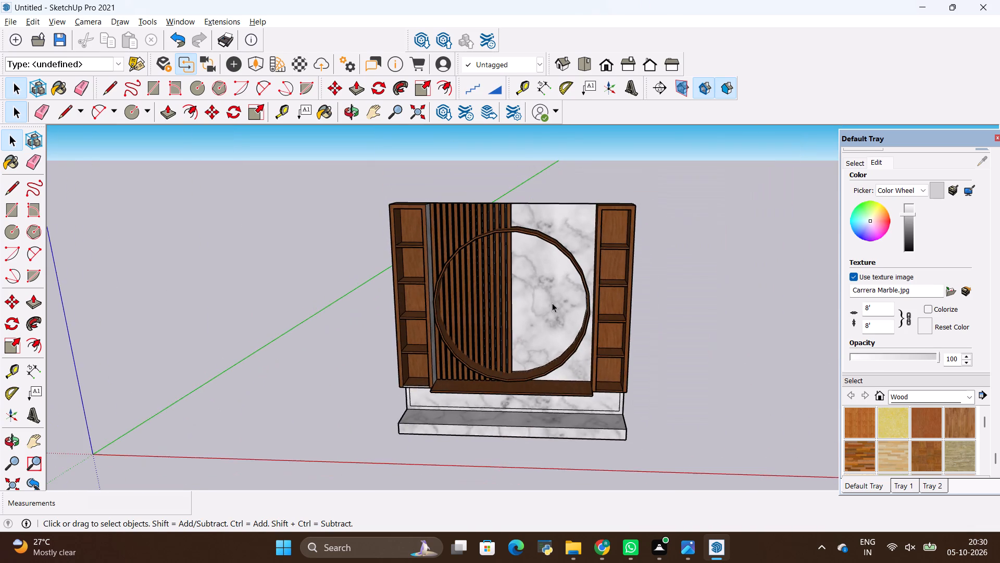
pyautogui.scroll(3, 553, 300)
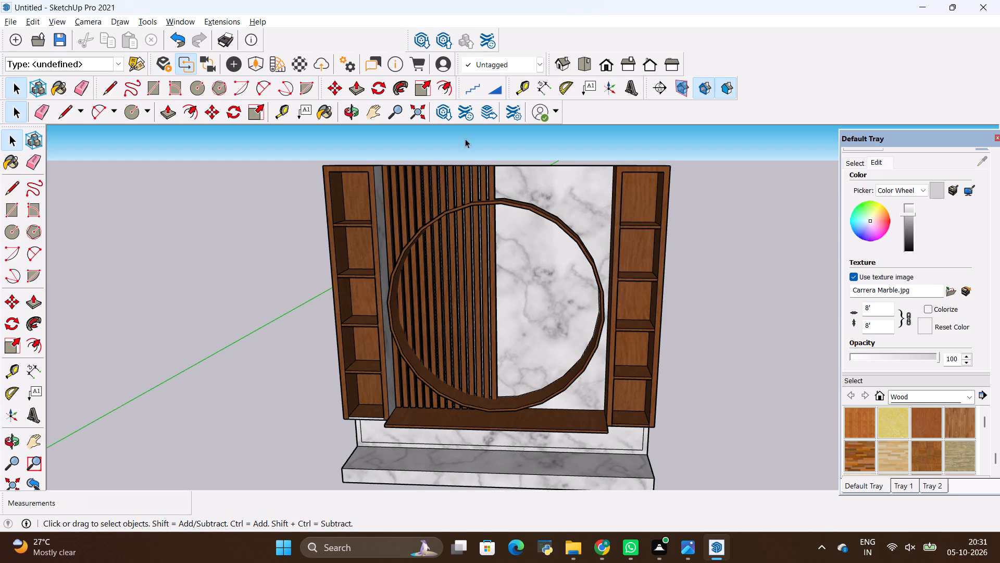
pyautogui.scroll(4, 547, 190)
pyautogui.scroll(-3, 547, 204)
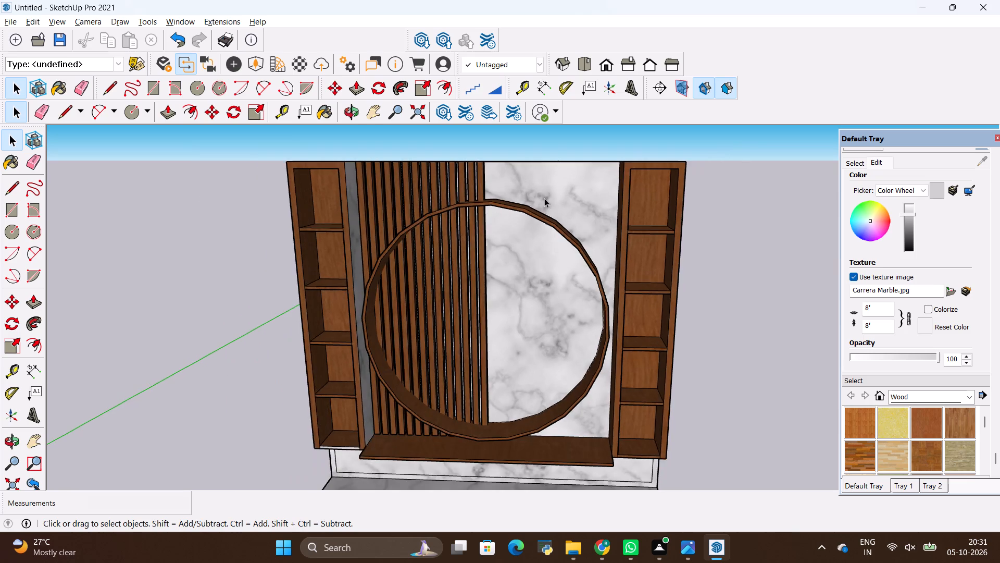
pyautogui.scroll(-4, 531, 190)
pyautogui.scroll(1, 372, 288)
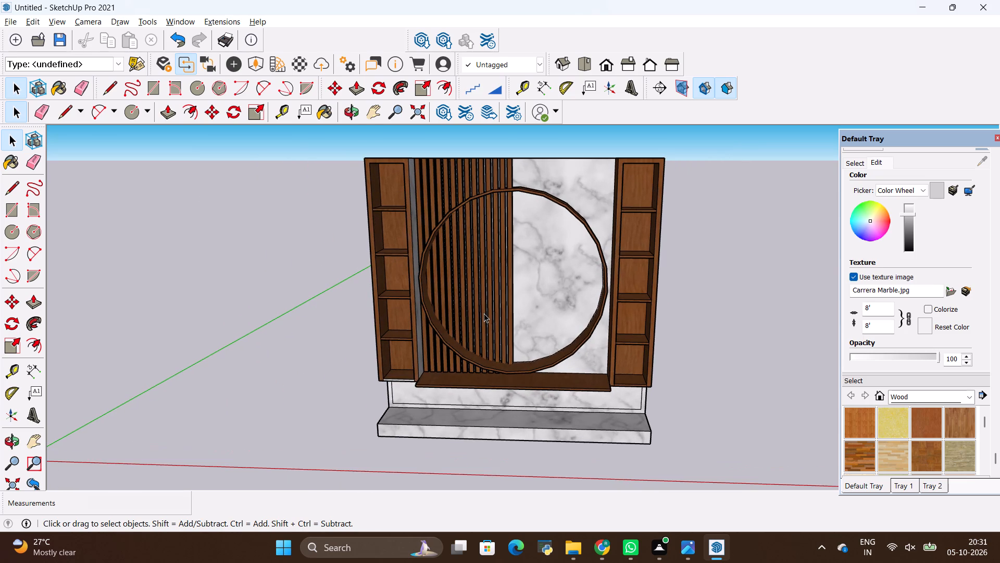
pyautogui.hotkey('alt', 'Tab')
pyautogui.hotkey('alt', 'Tab')
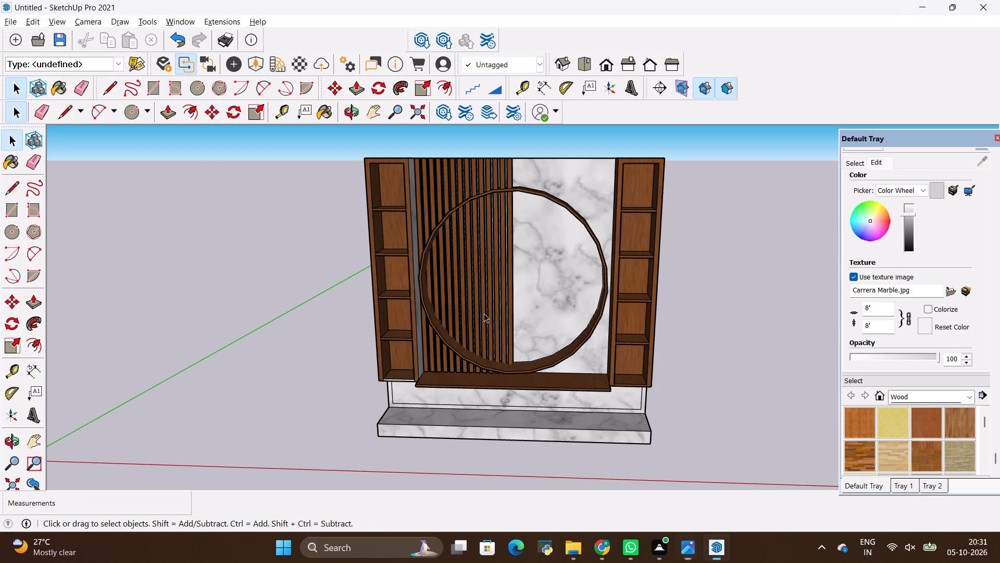
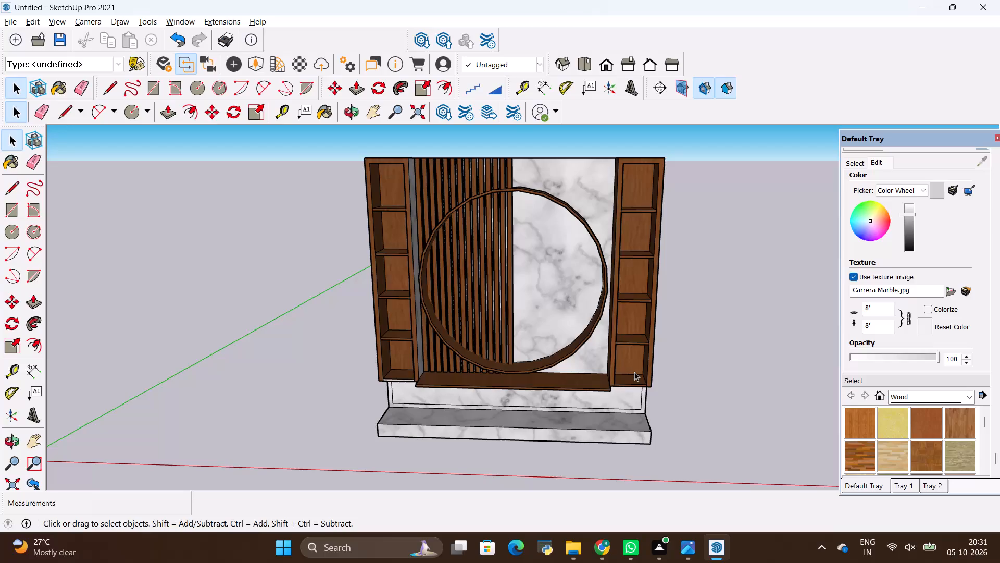
# Undo the marble texture resizing and the Carrera Marble finish on the back panel and base.
pyautogui.hotkey('alt', 'BackSpace')
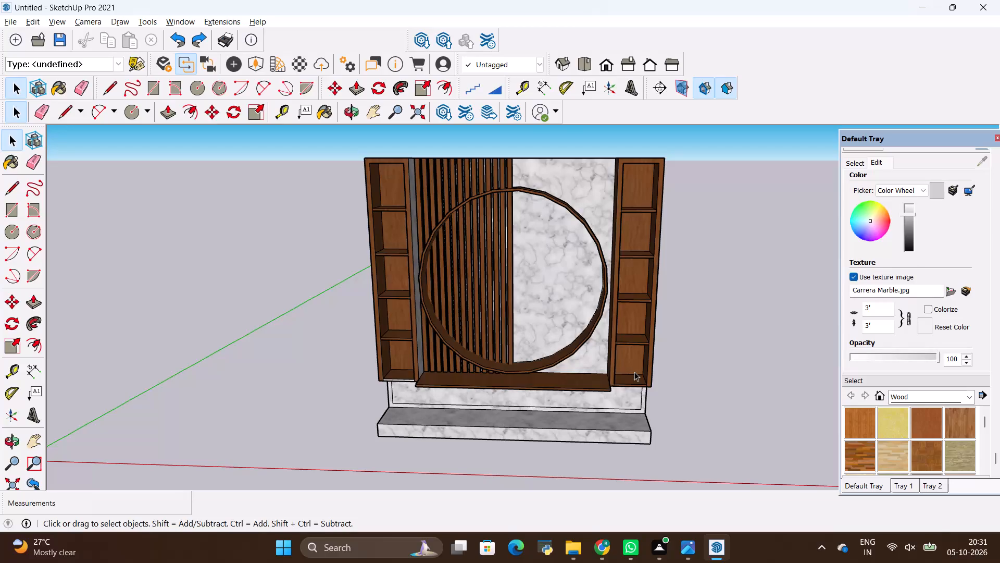
pyautogui.hotkey('alt', 'BackSpace')
pyautogui.hotkey('alt', 'BackSpace')
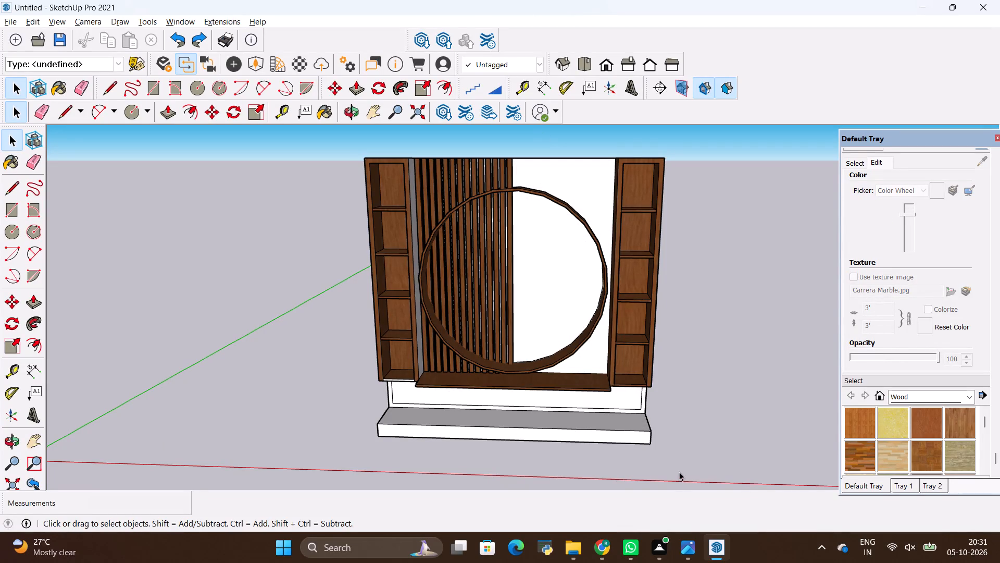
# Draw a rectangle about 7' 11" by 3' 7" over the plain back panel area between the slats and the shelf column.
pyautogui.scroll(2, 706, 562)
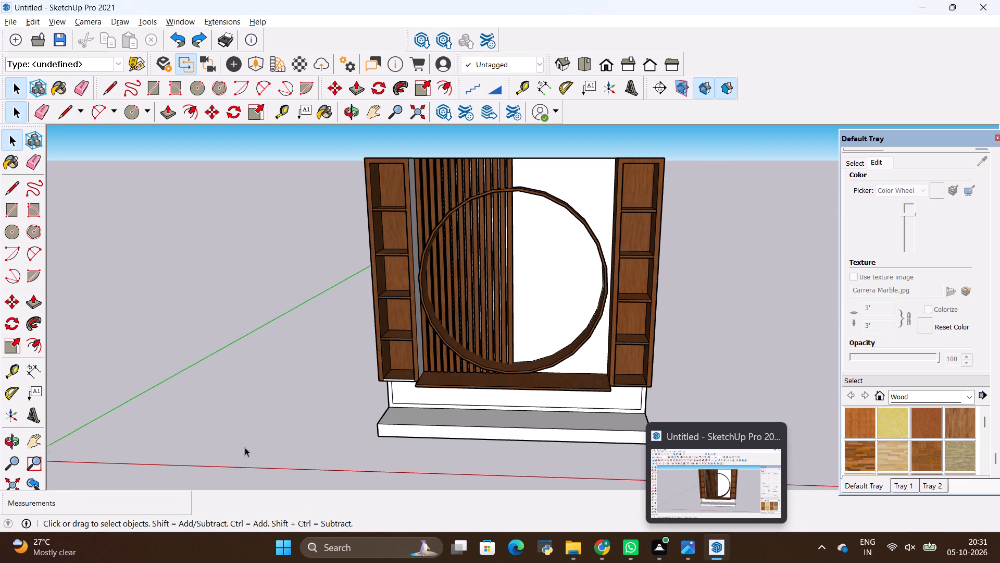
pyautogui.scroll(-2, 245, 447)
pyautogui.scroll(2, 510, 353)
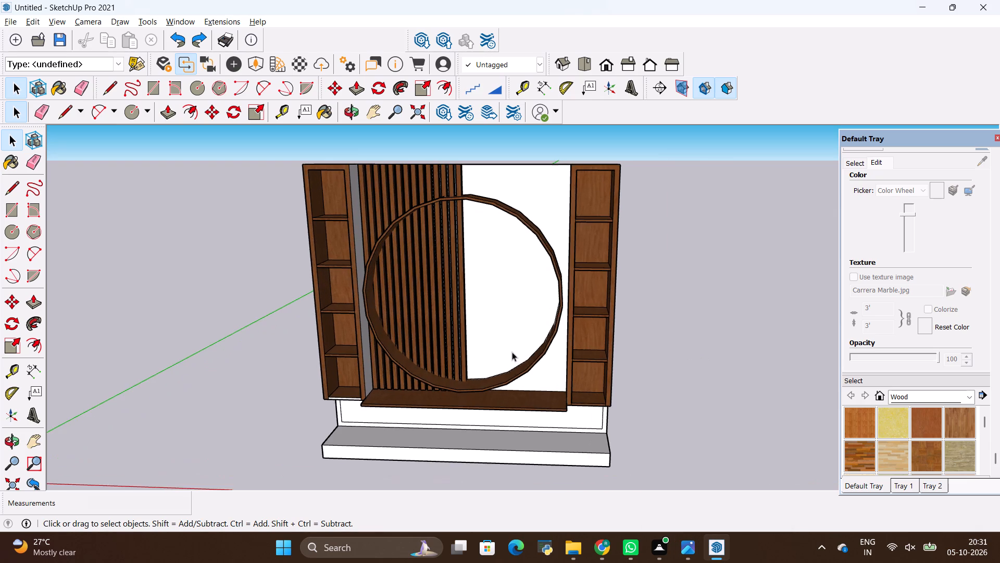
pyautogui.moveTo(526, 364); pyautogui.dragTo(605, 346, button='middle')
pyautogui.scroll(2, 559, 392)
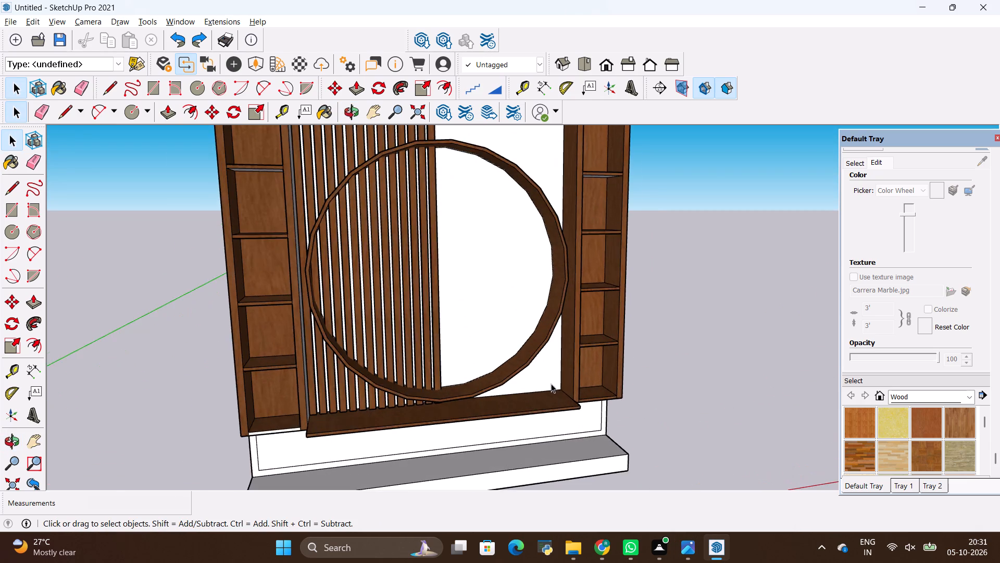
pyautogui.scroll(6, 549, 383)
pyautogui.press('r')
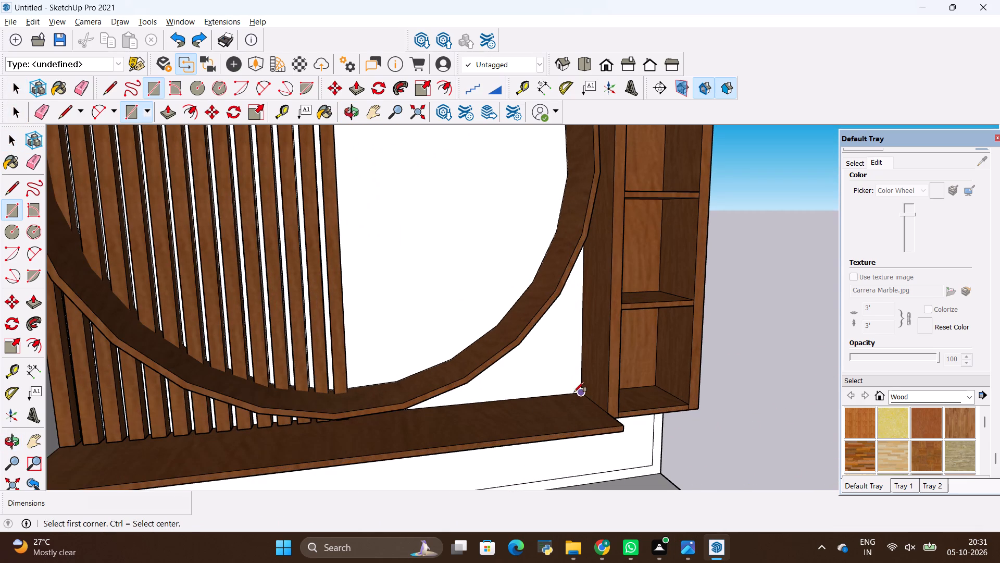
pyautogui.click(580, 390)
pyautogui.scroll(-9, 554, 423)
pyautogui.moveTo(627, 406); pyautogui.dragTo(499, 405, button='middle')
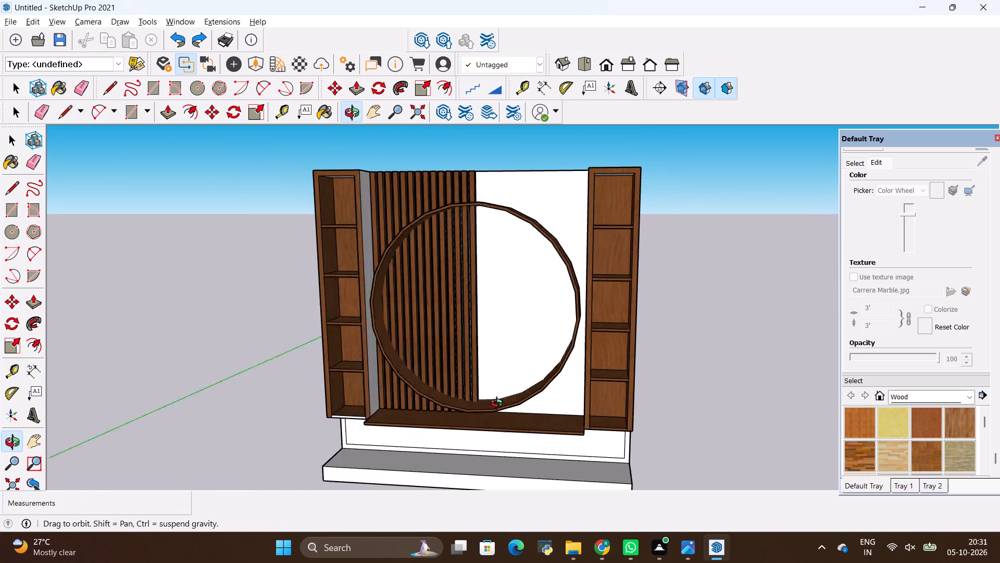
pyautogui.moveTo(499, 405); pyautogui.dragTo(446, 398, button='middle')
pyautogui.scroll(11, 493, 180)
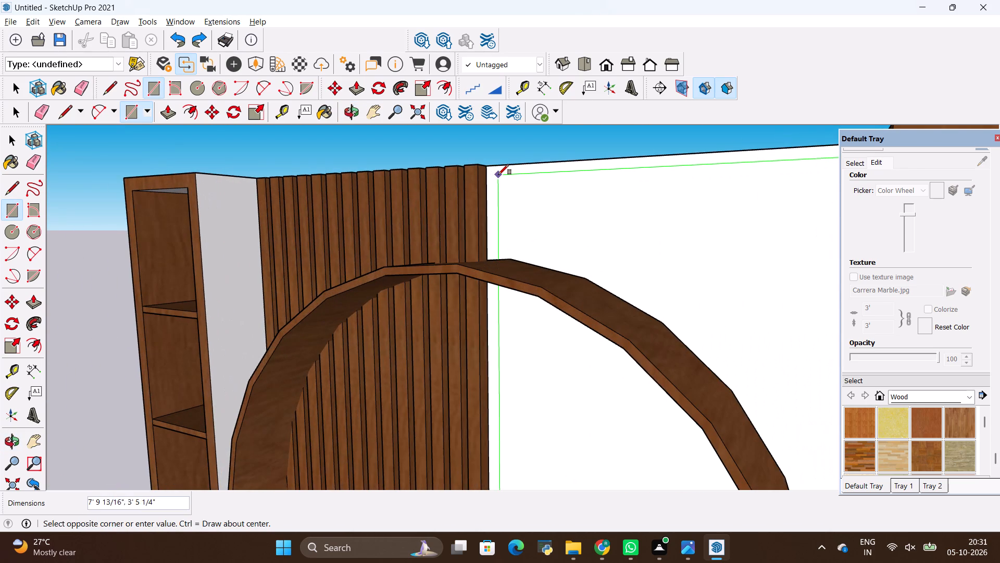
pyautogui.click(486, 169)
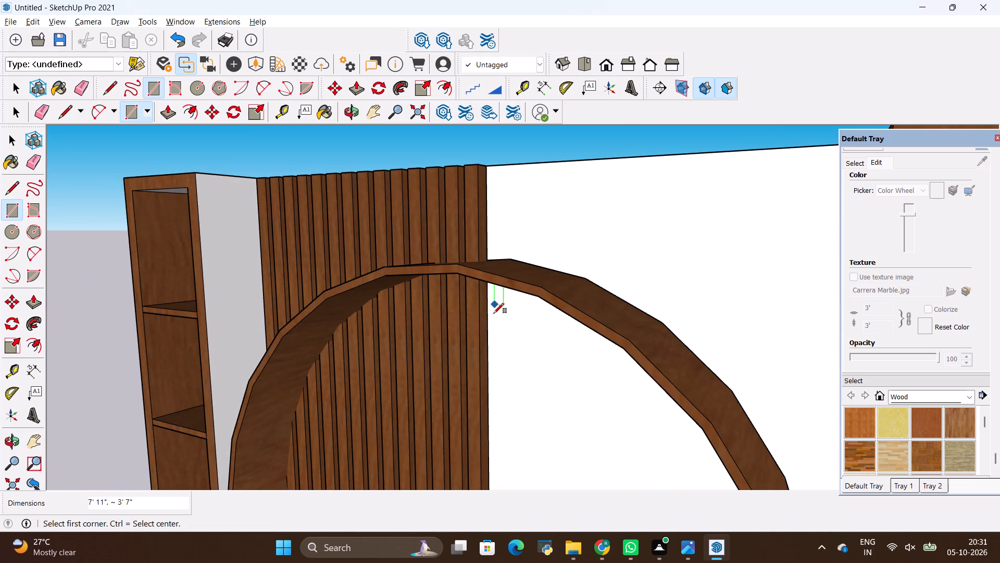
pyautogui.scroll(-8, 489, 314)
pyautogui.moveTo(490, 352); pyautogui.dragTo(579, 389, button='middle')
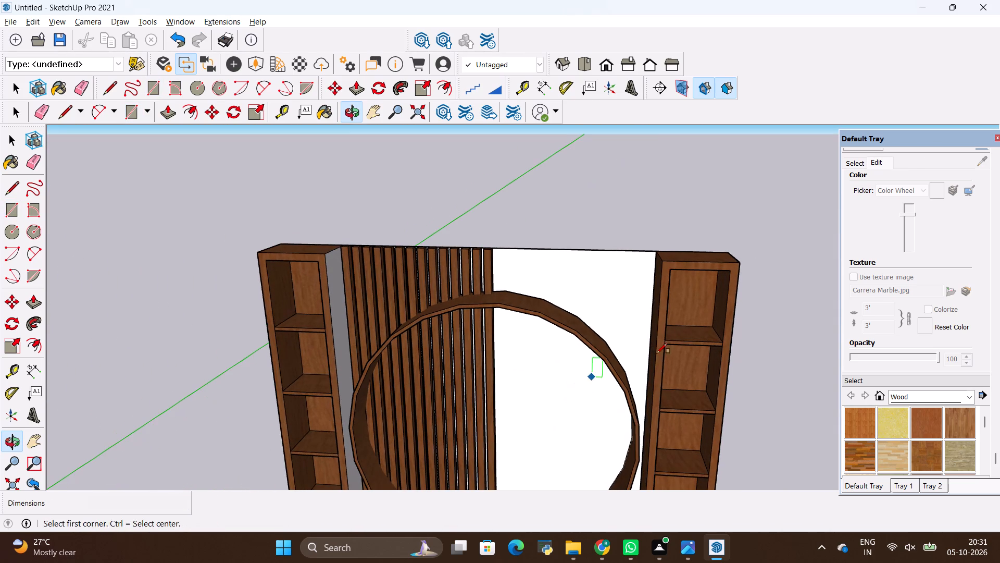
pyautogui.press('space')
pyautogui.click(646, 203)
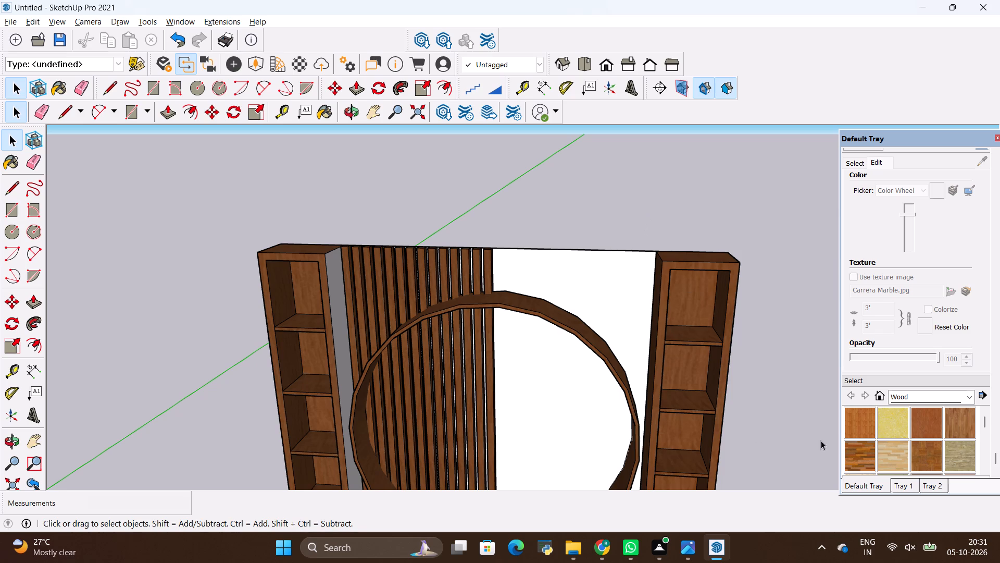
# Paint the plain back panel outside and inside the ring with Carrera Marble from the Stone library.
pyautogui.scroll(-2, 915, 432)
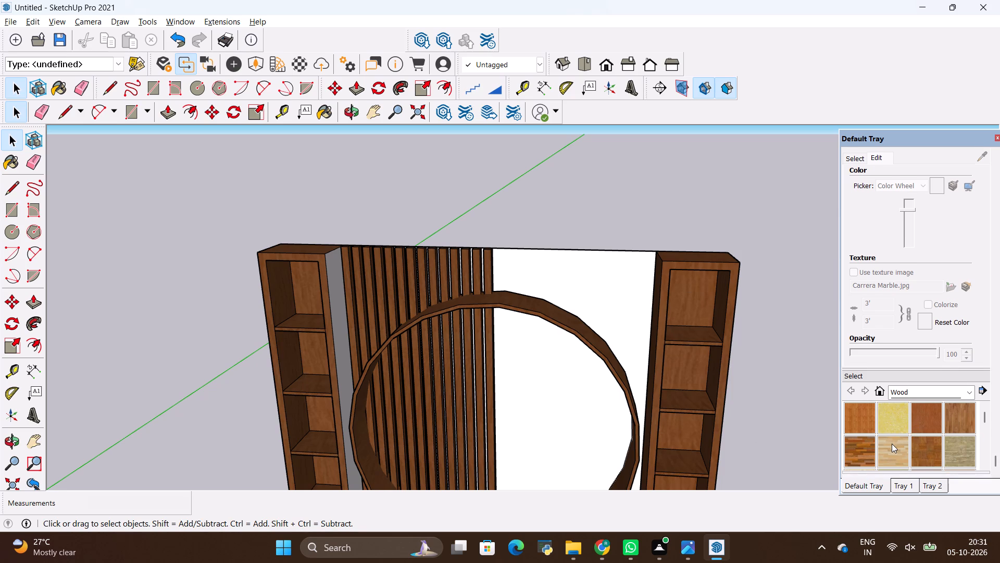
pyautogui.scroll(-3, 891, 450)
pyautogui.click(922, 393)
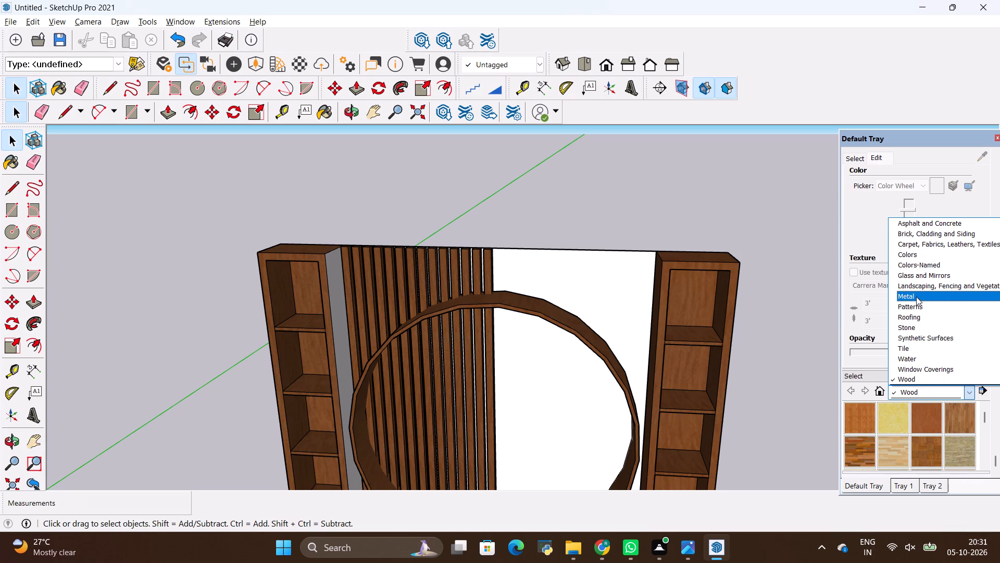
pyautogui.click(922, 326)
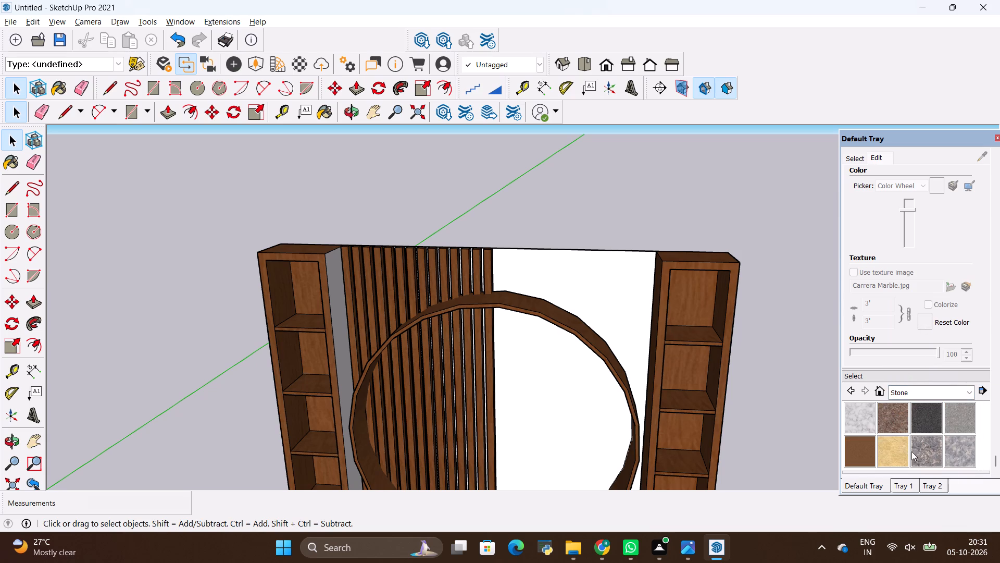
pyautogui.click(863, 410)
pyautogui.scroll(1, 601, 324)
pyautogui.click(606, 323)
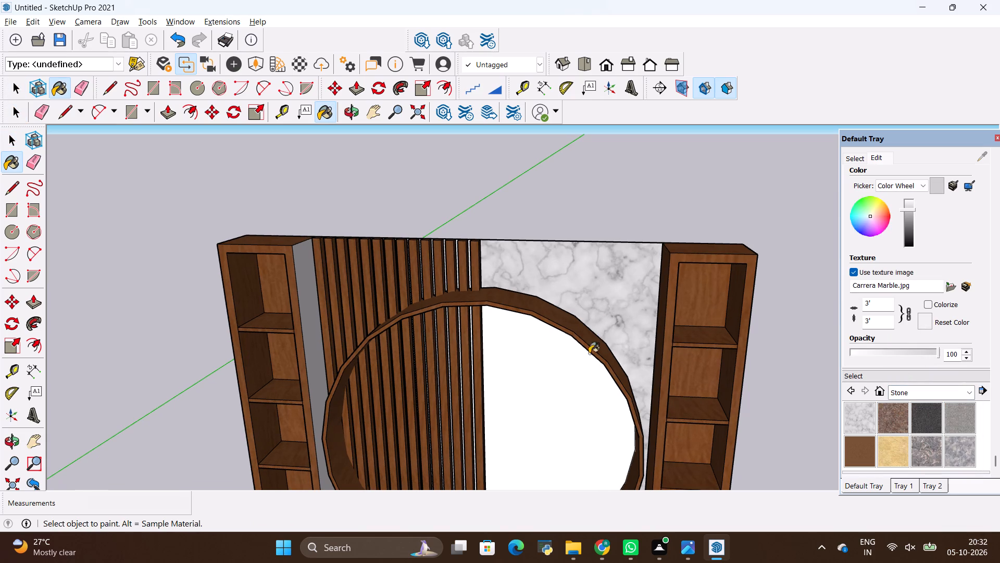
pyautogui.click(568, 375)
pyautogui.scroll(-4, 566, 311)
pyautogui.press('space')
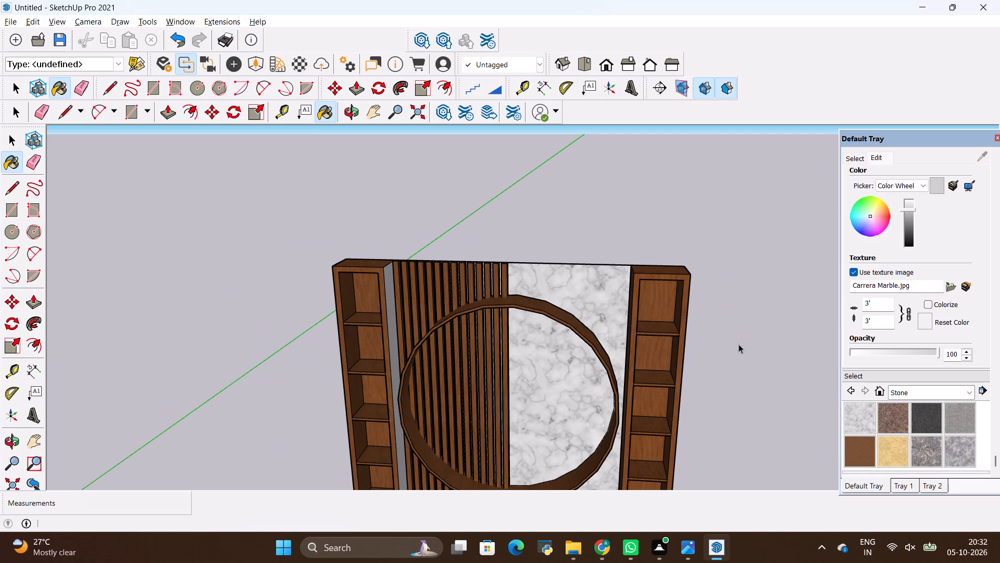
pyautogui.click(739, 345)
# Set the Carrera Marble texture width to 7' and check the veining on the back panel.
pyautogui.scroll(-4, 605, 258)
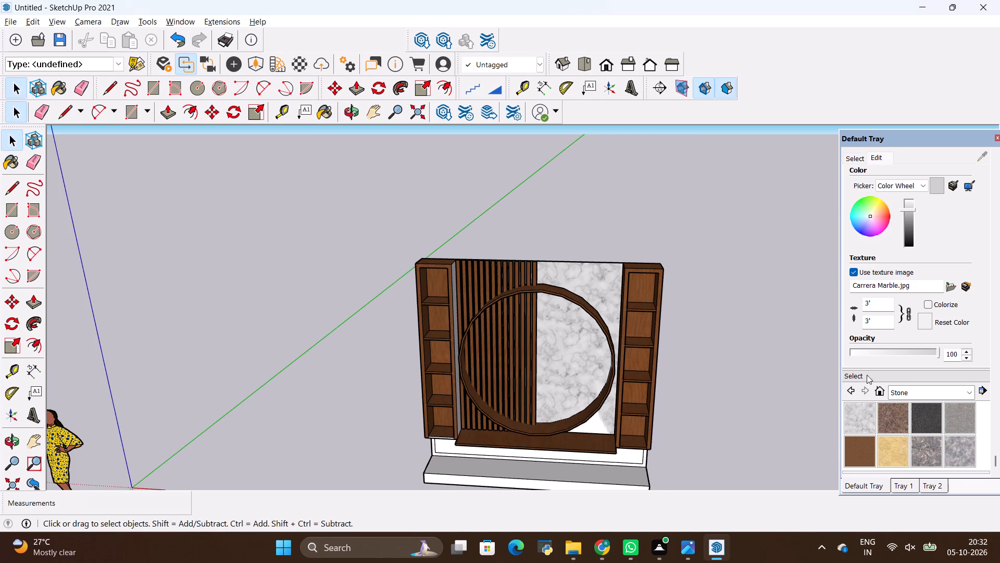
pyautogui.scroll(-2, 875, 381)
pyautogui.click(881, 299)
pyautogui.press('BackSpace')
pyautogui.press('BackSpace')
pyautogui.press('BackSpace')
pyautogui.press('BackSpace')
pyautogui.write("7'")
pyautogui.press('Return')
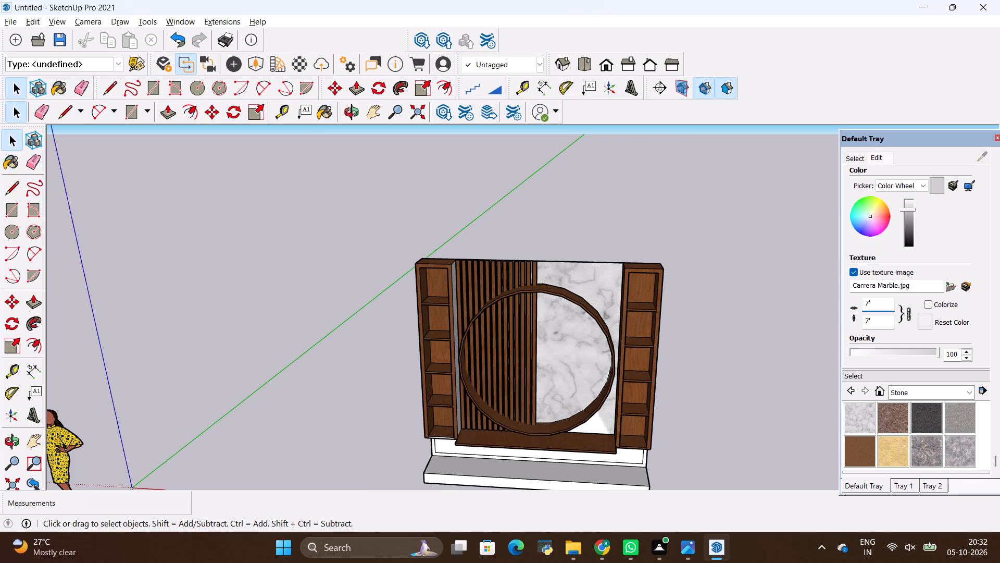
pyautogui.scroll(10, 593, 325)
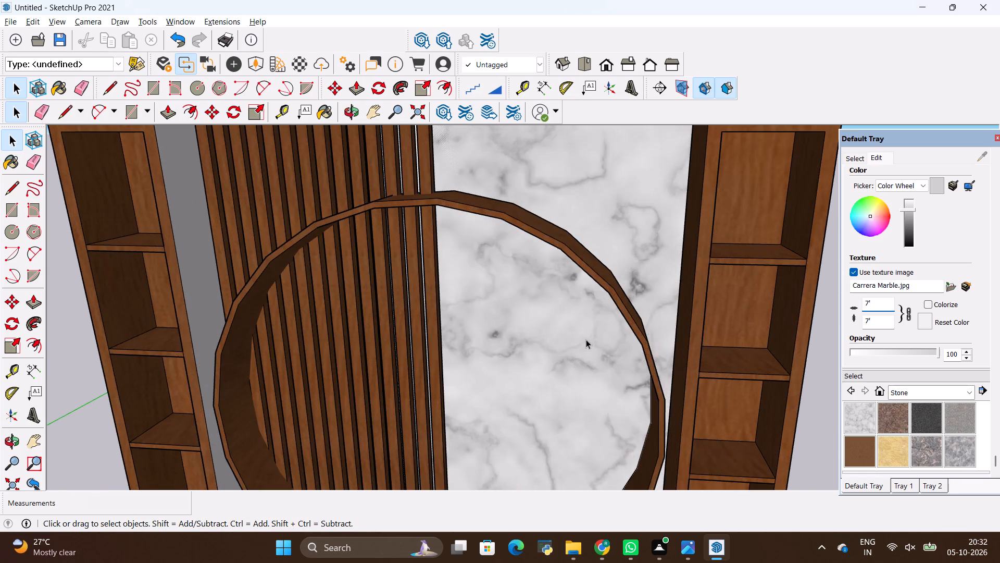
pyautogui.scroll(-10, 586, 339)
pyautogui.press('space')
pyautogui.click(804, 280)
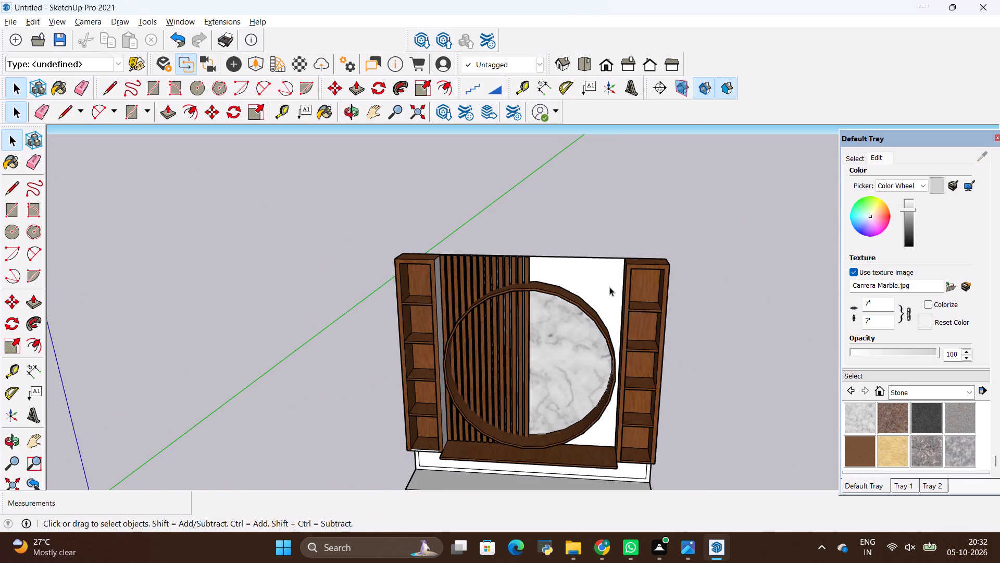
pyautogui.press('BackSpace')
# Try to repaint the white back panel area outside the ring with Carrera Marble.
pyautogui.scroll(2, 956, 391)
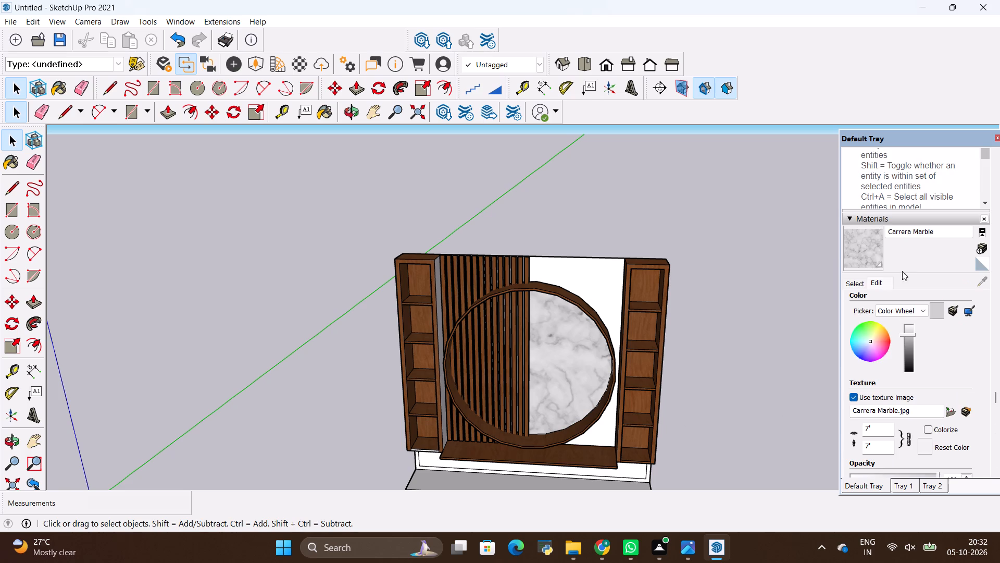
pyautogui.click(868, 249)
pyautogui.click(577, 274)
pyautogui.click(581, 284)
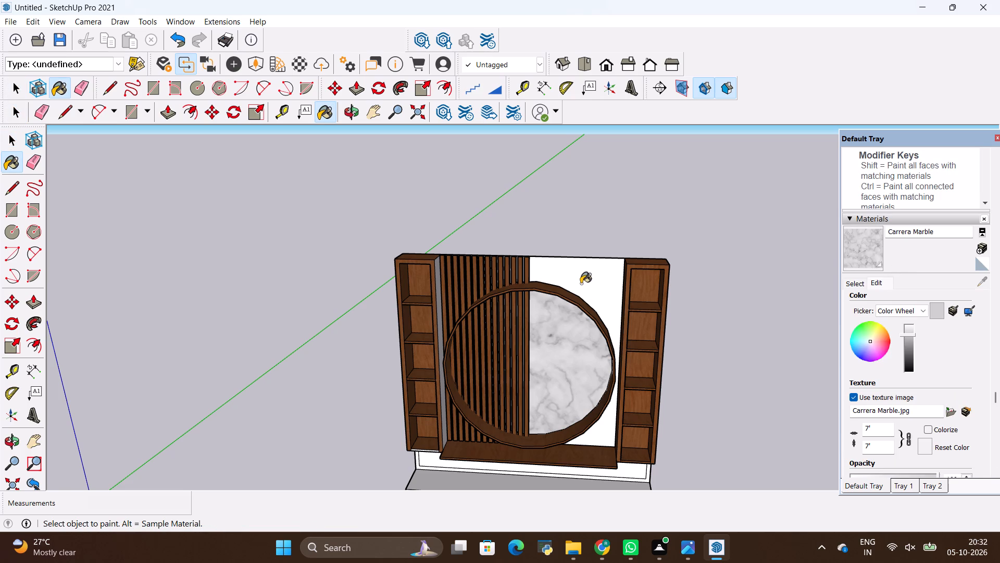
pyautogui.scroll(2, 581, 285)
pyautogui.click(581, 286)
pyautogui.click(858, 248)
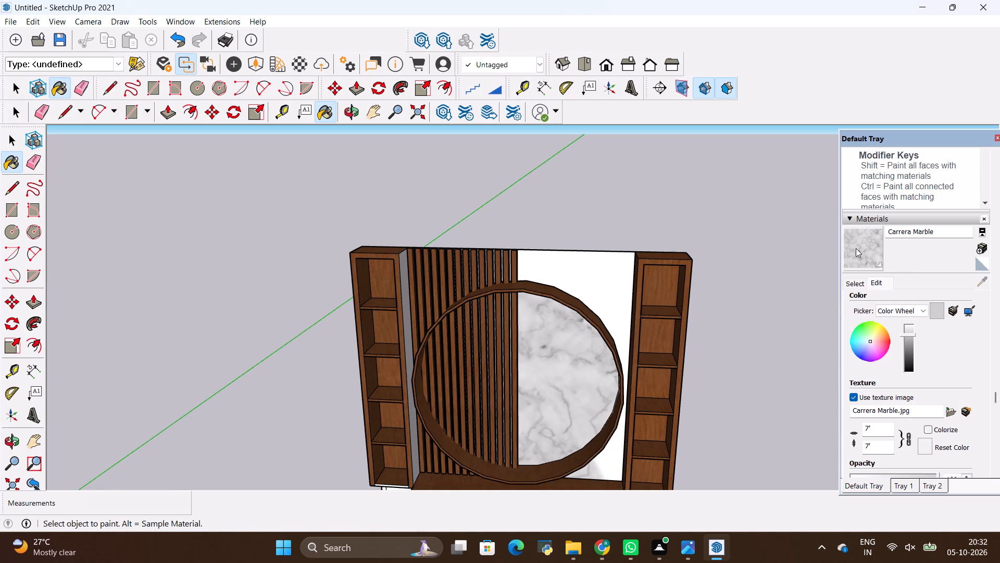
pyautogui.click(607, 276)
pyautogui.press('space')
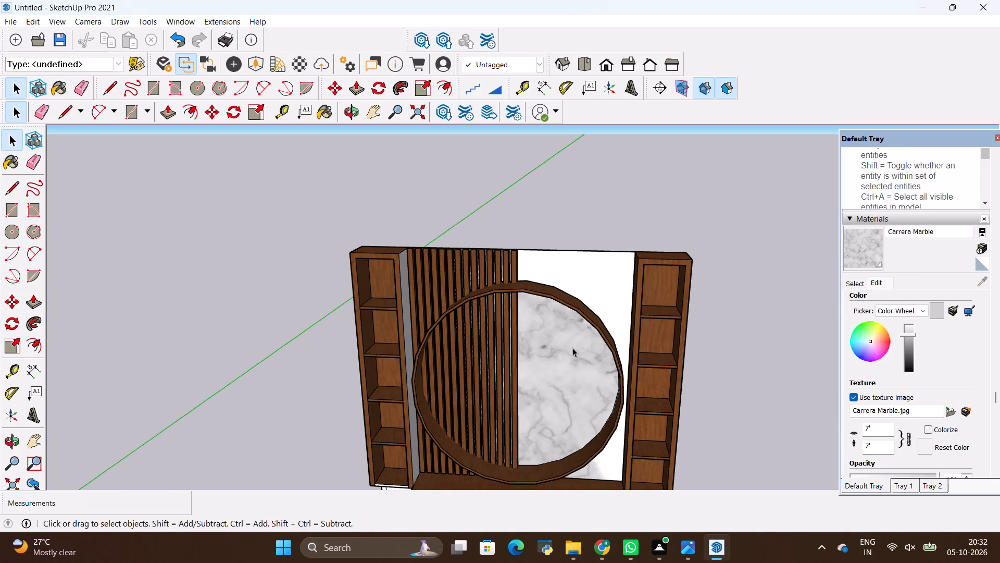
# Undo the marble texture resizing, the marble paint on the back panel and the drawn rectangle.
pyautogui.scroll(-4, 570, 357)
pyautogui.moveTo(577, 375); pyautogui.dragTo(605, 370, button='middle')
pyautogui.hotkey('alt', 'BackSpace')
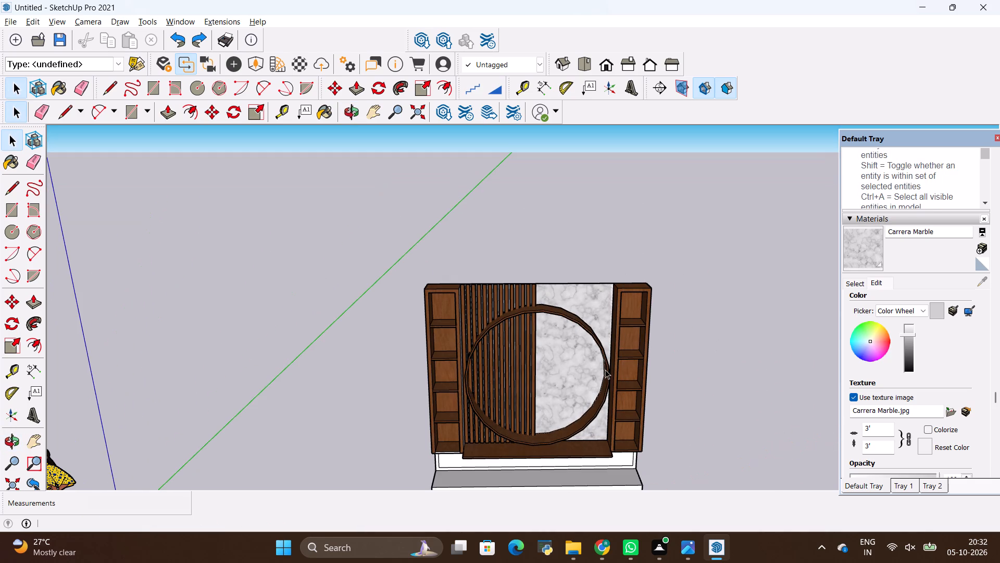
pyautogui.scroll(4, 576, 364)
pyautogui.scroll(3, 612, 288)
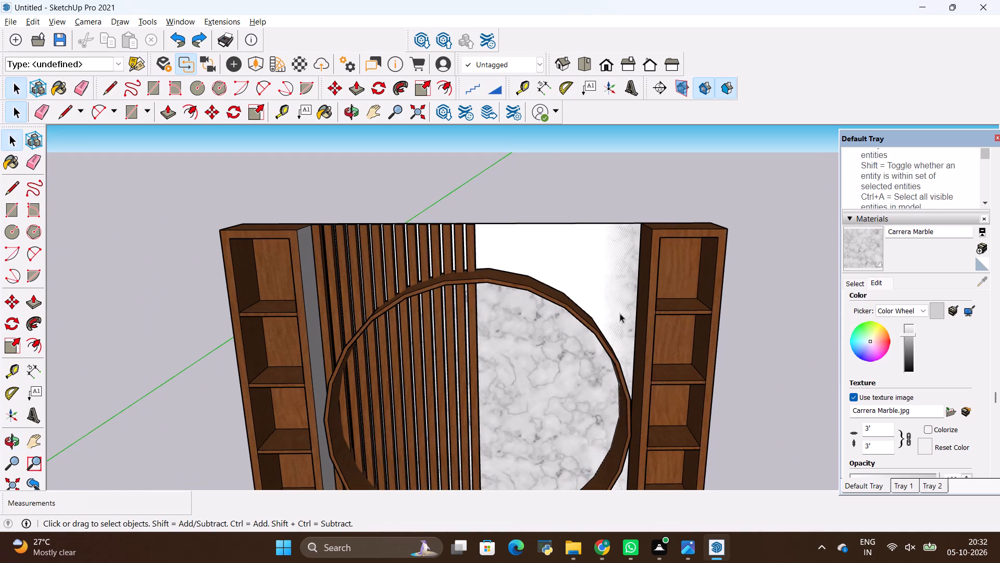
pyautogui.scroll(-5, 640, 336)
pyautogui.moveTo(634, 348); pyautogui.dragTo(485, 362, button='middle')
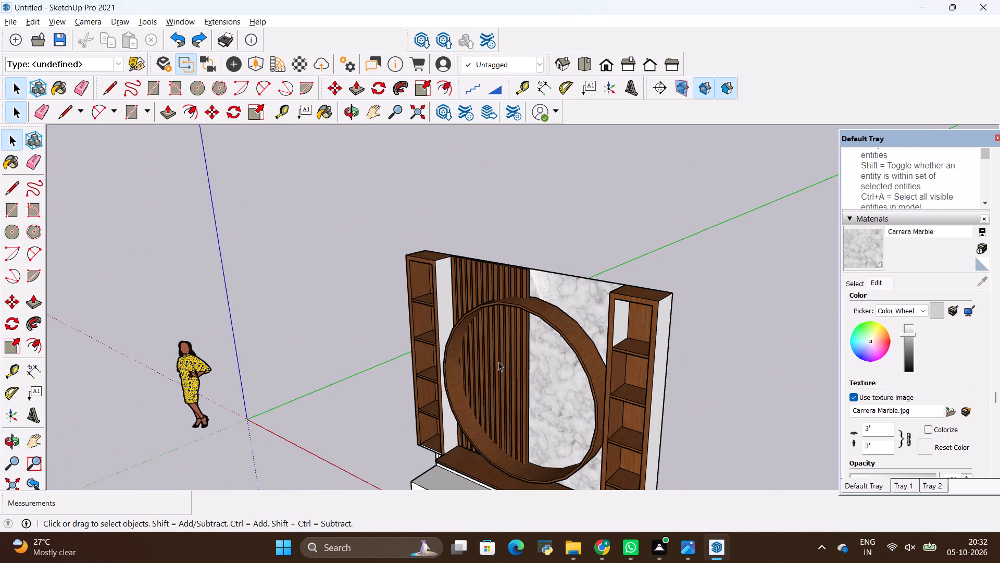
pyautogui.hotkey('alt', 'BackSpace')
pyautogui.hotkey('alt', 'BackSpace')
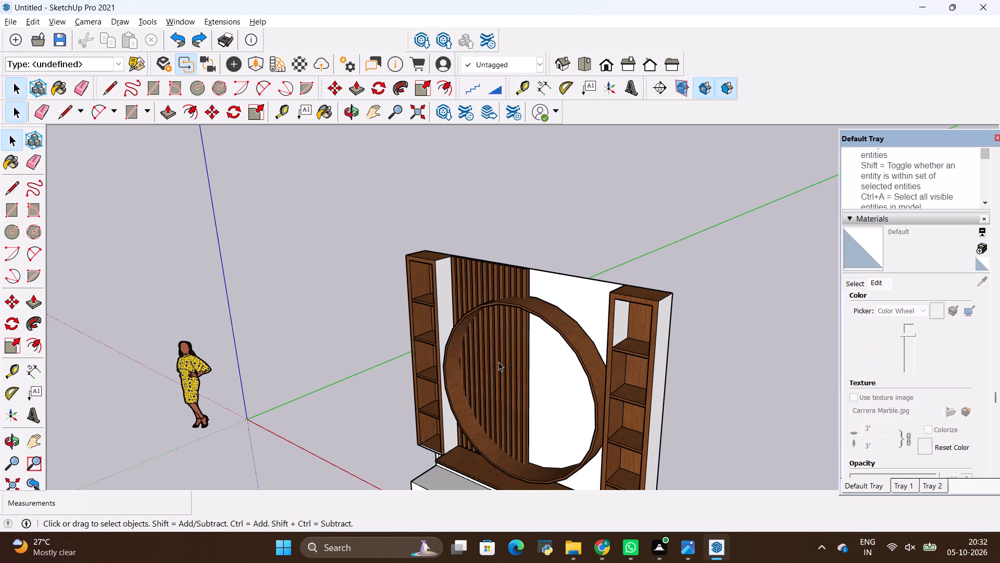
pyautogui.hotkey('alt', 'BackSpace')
# Redo the undone changes to restore the ring's wood front and the Carrera Marble on the back panel.
pyautogui.hotkey('alt', 'BackSpace')
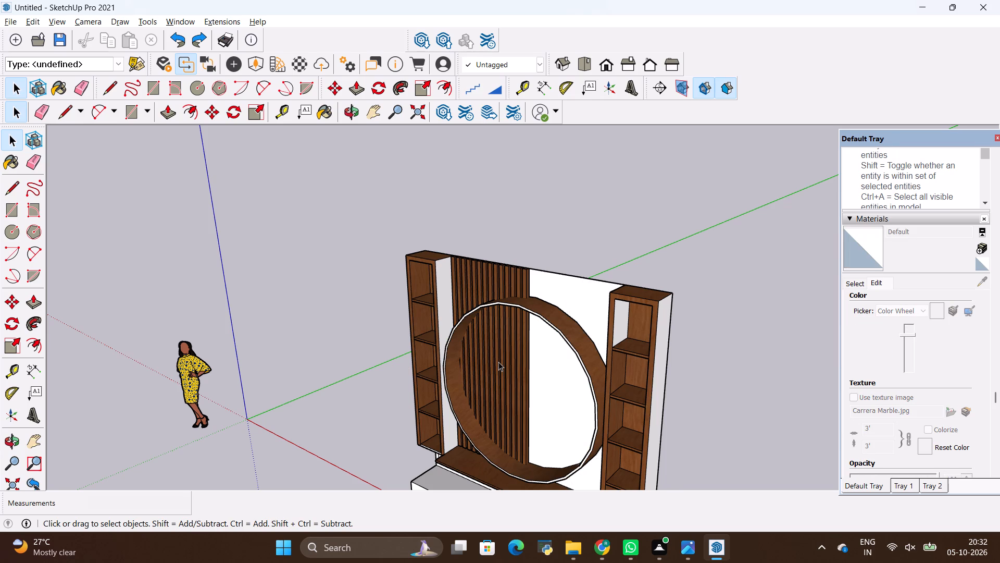
pyautogui.moveTo(513, 374); pyautogui.dragTo(731, 348, button='middle')
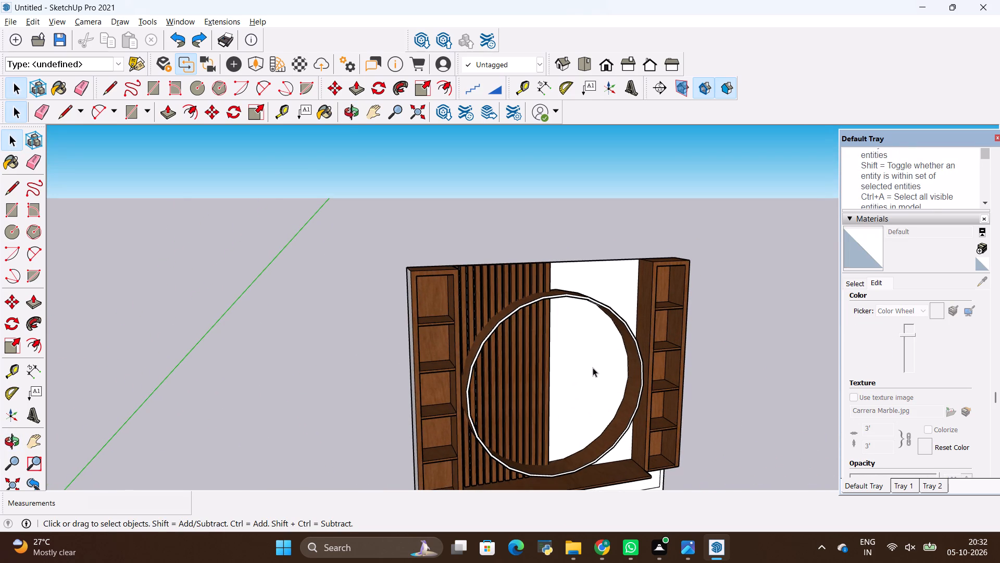
pyautogui.hotkey('alt', 'y')
pyautogui.hotkey('ctrl', 'y')
pyautogui.hotkey('ctrl', 'y')
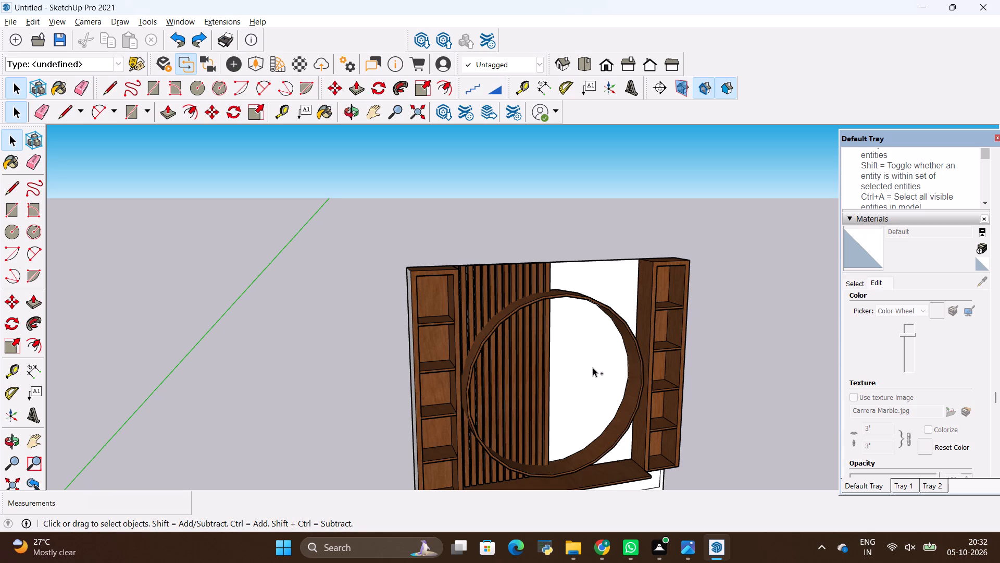
pyautogui.hotkey('ctrl', 'y')
pyautogui.hotkey('ctrl', 'y')
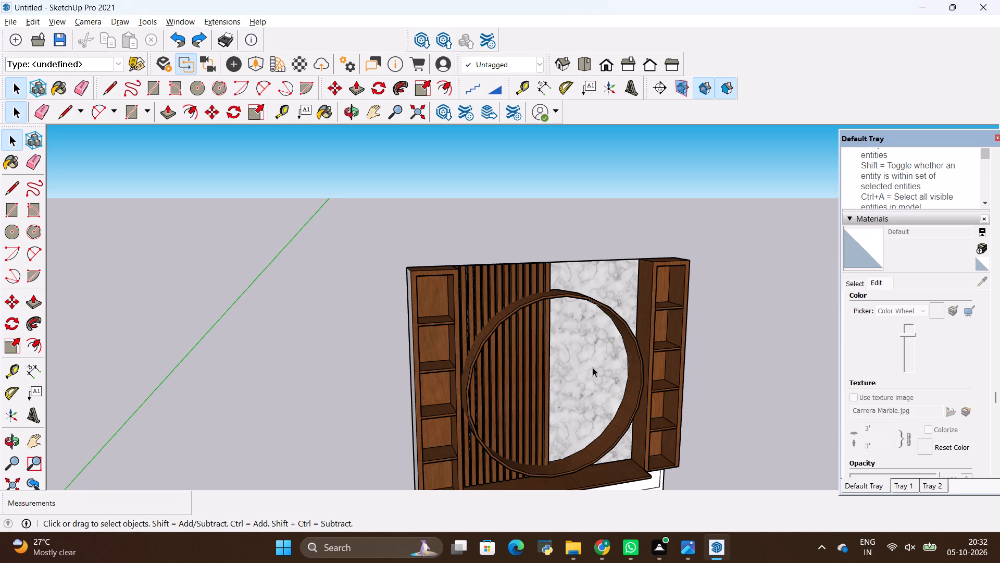
# Examine the marble back panel and the whole TV unit from several angles and compare them with the reference photo.
pyautogui.scroll(5, 603, 301)
pyautogui.moveTo(651, 332); pyautogui.dragTo(456, 371, button='middle')
pyautogui.scroll(-6, 494, 349)
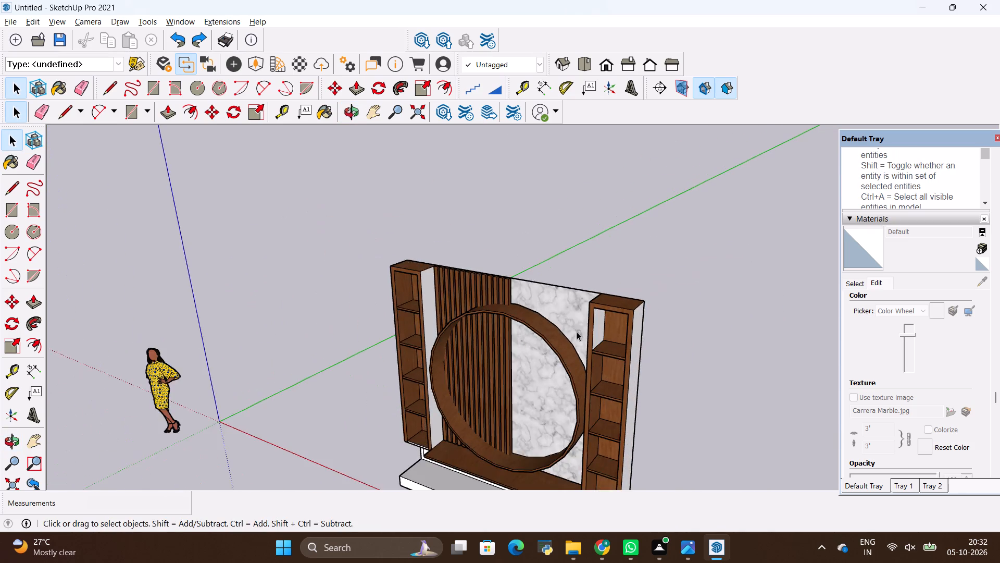
pyautogui.scroll(-5, 579, 331)
pyautogui.moveTo(554, 439); pyautogui.dragTo(676, 332, button='middle')
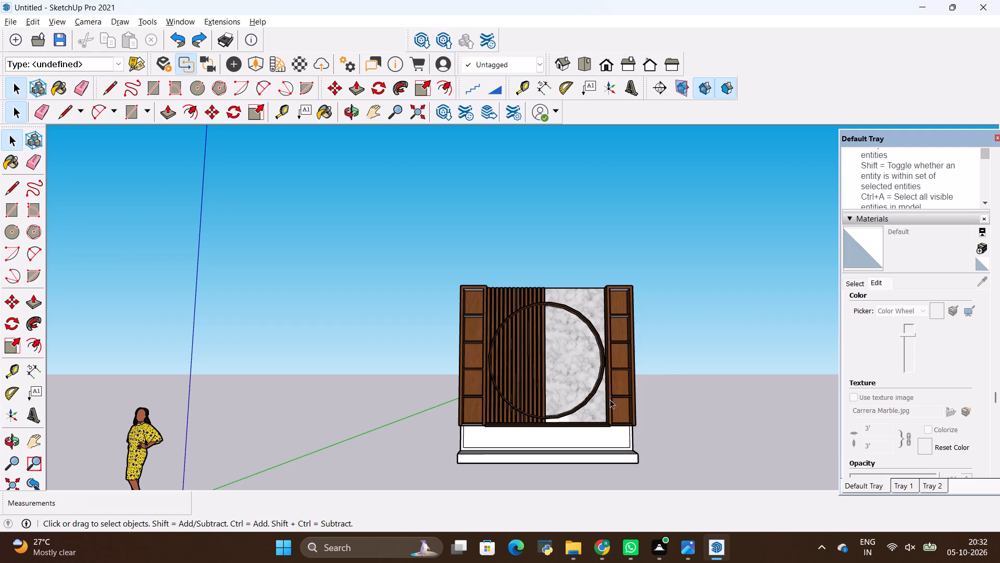
pyautogui.scroll(6, 610, 399)
pyautogui.scroll(-5, 581, 363)
pyautogui.moveTo(566, 338); pyautogui.dragTo(576, 425, button='middle')
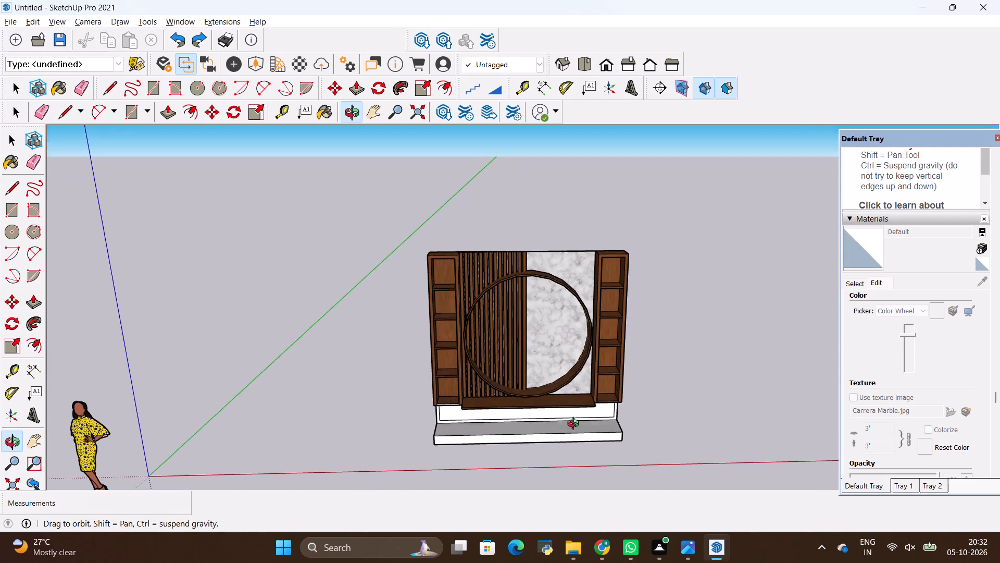
pyautogui.moveTo(576, 425); pyautogui.dragTo(574, 430, button='middle')
pyautogui.scroll(7, 571, 434)
pyautogui.scroll(1, 557, 301)
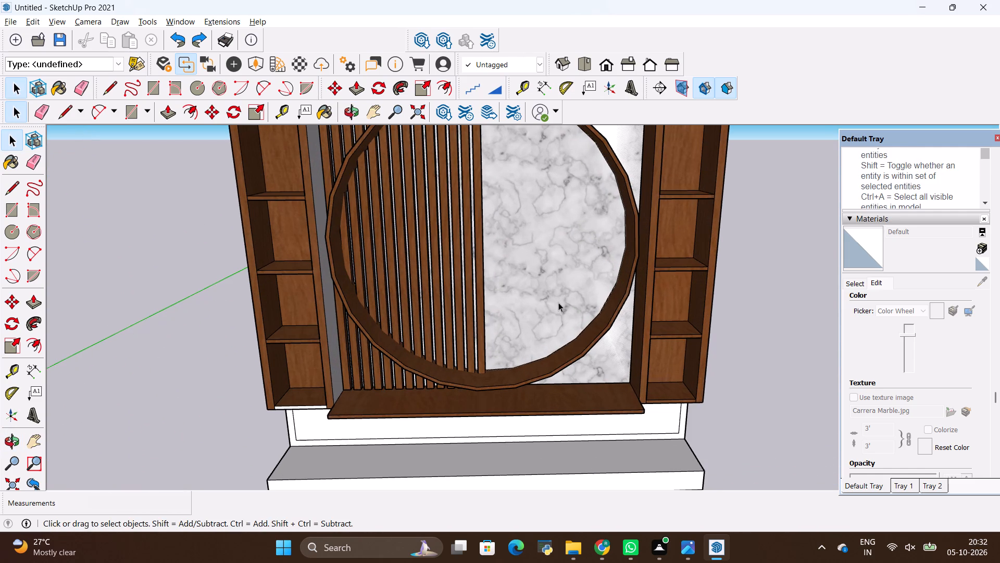
pyautogui.scroll(-7, 803, 359)
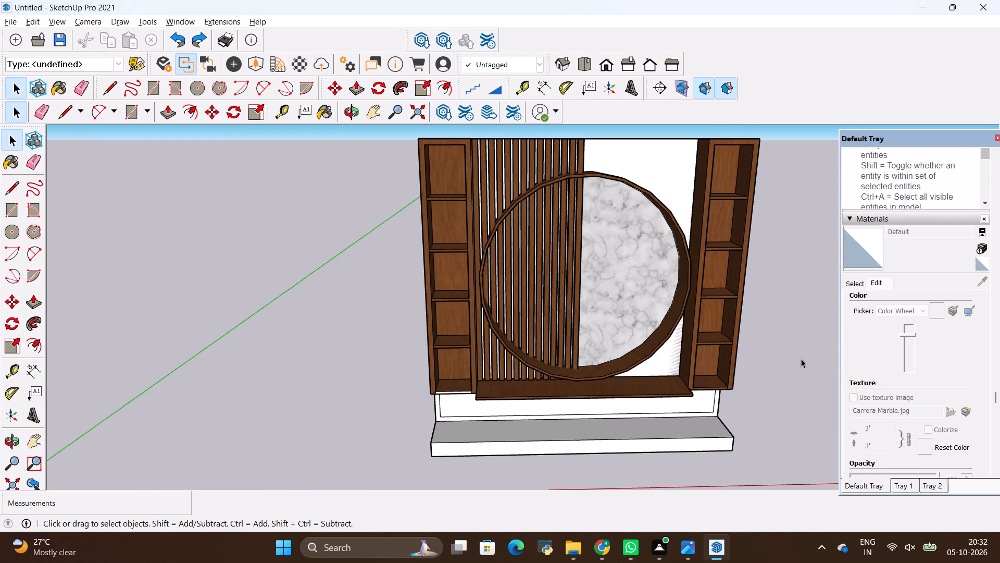
pyautogui.moveTo(801, 360); pyautogui.dragTo(720, 391, button='middle')
pyautogui.moveTo(742, 384); pyautogui.dragTo(666, 368, button='middle')
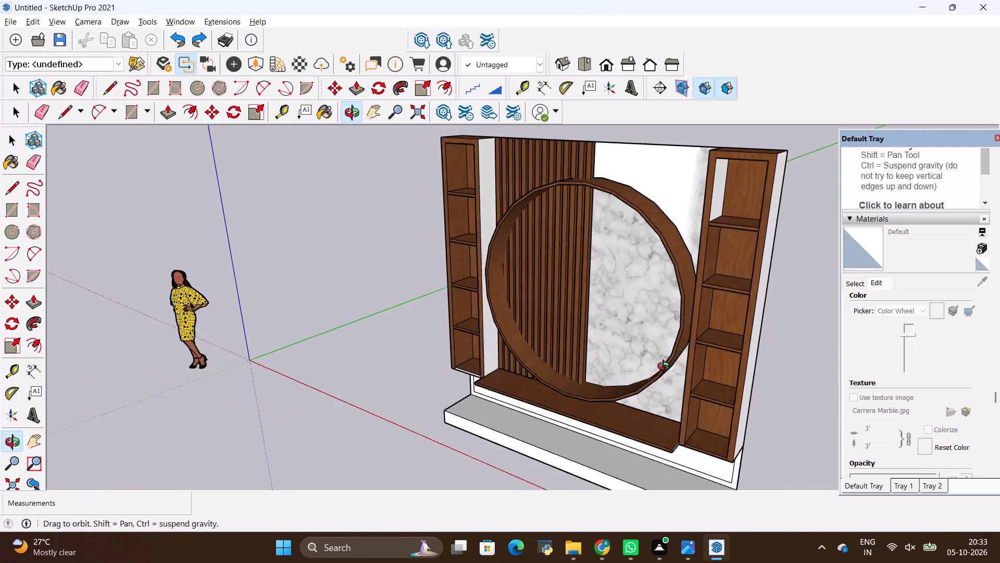
pyautogui.moveTo(666, 368); pyautogui.dragTo(653, 365, button='middle')
pyautogui.moveTo(652, 379); pyautogui.dragTo(672, 415, button='middle')
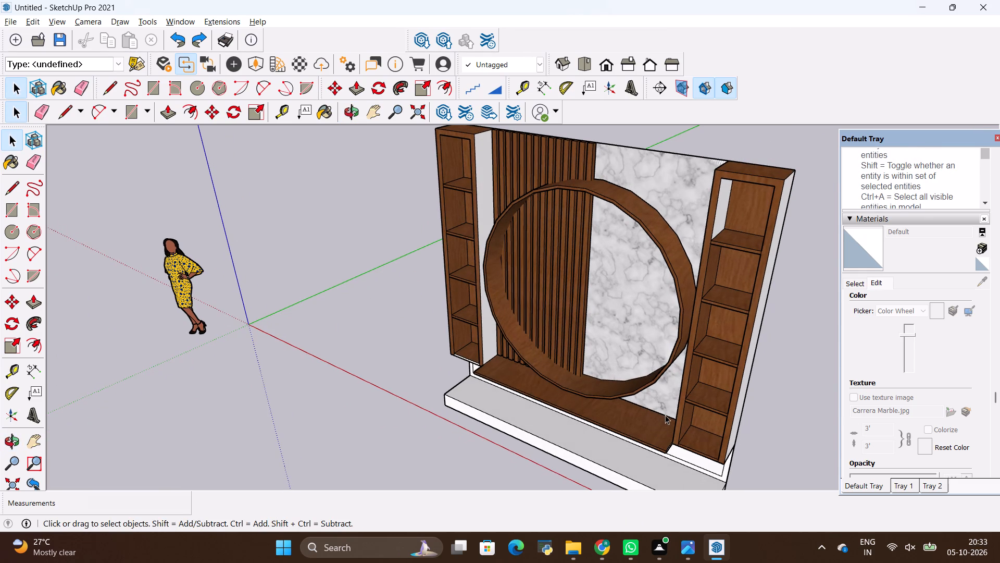
pyautogui.scroll(-4, 669, 417)
pyautogui.moveTo(627, 471); pyautogui.dragTo(627, 471, button='middle')
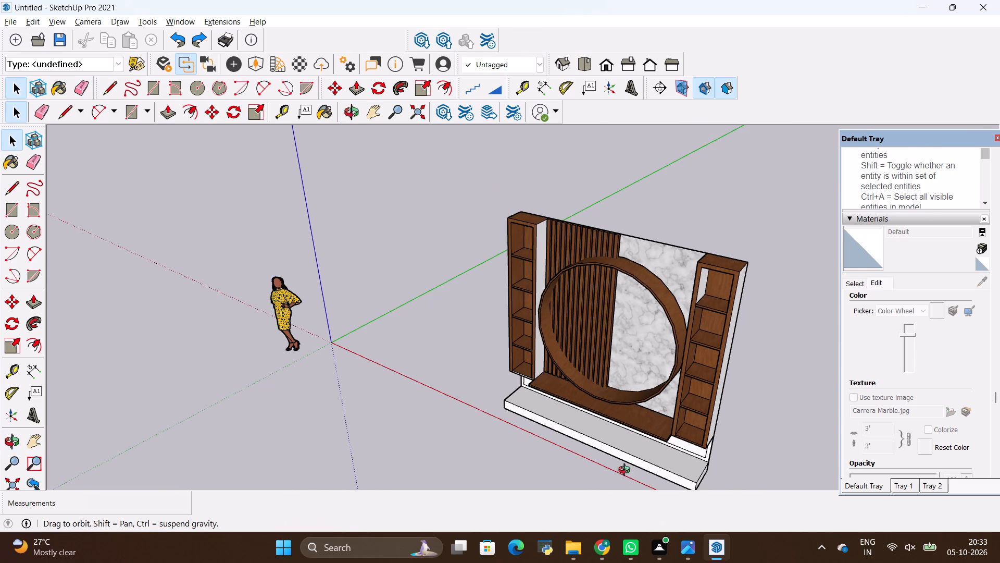
pyautogui.moveTo(627, 471); pyautogui.dragTo(743, 438, button='middle')
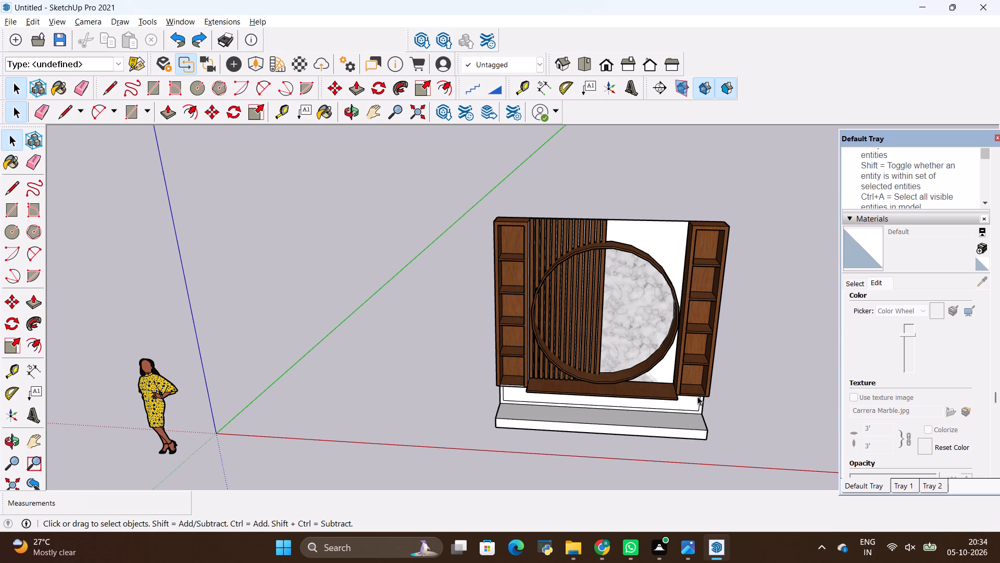
pyautogui.scroll(3, 517, 470)
pyautogui.scroll(-3, 596, 406)
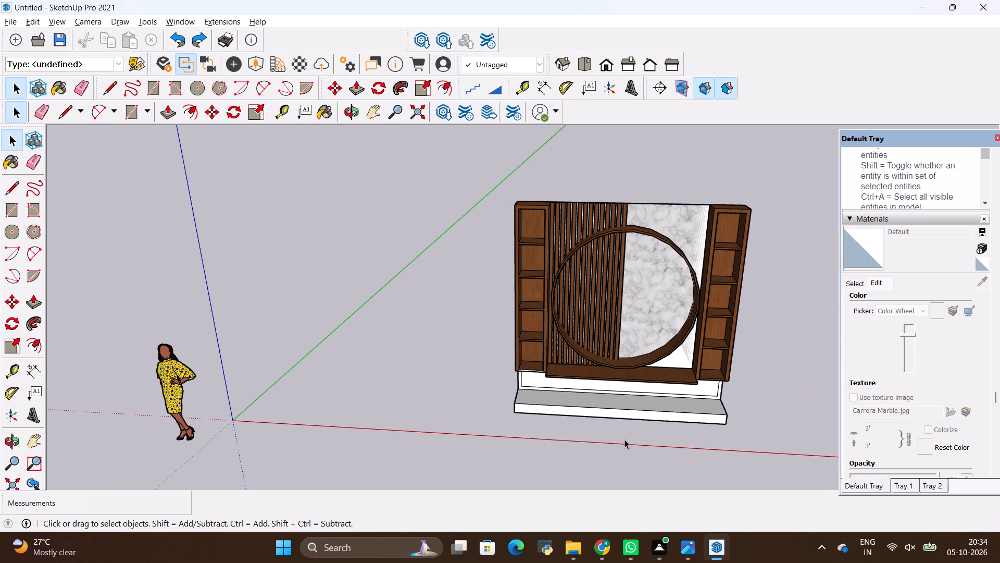
pyautogui.hotkey('alt', 'Tab')
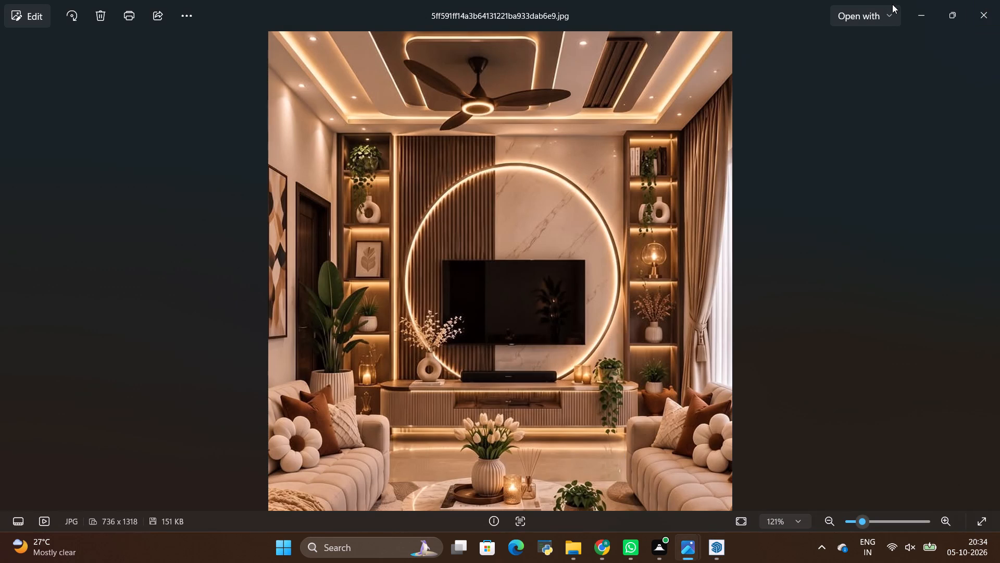
pyautogui.hotkey('alt', 'Tab')
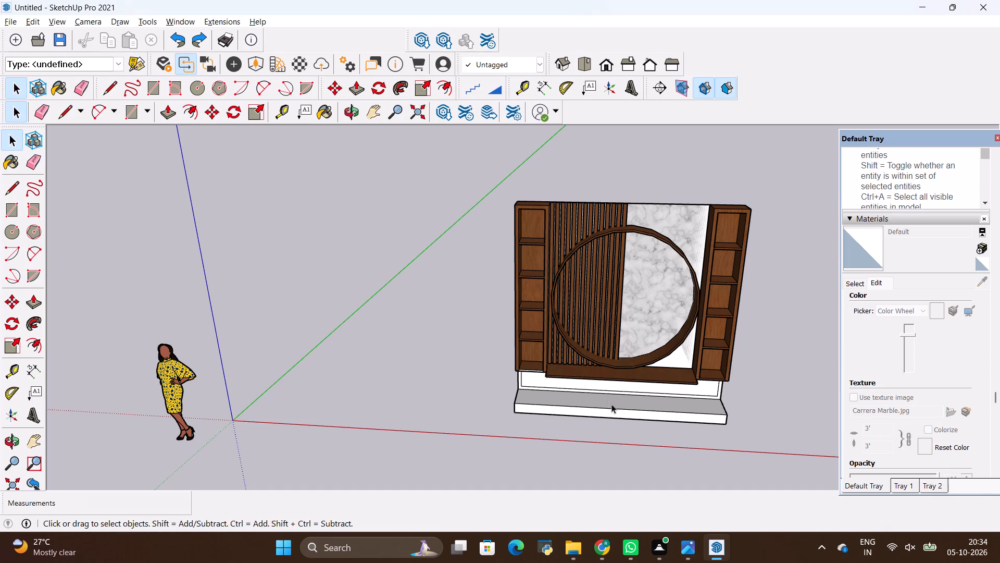
# Open the group holding the wooden shelf below the ring and extrude the shelf's underside 1' 4" downward with Push/Pull.
pyautogui.scroll(6, 623, 407)
pyautogui.moveTo(624, 424); pyautogui.dragTo(620, 251, button='middle')
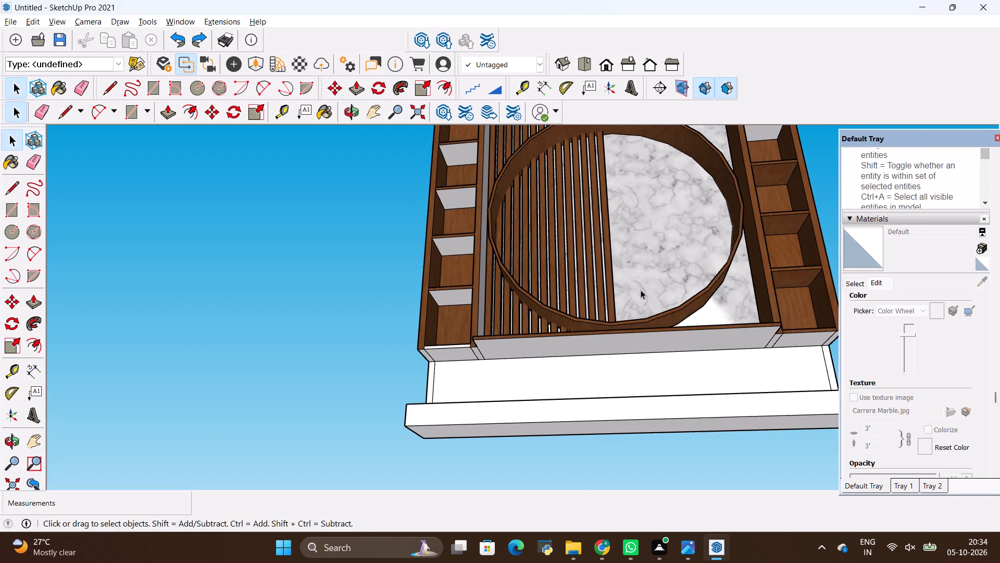
pyautogui.hotkey('alt', 'Tab')
pyautogui.hotkey('alt', 'Tab')
pyautogui.moveTo(596, 424); pyautogui.dragTo(596, 423, button='middle')
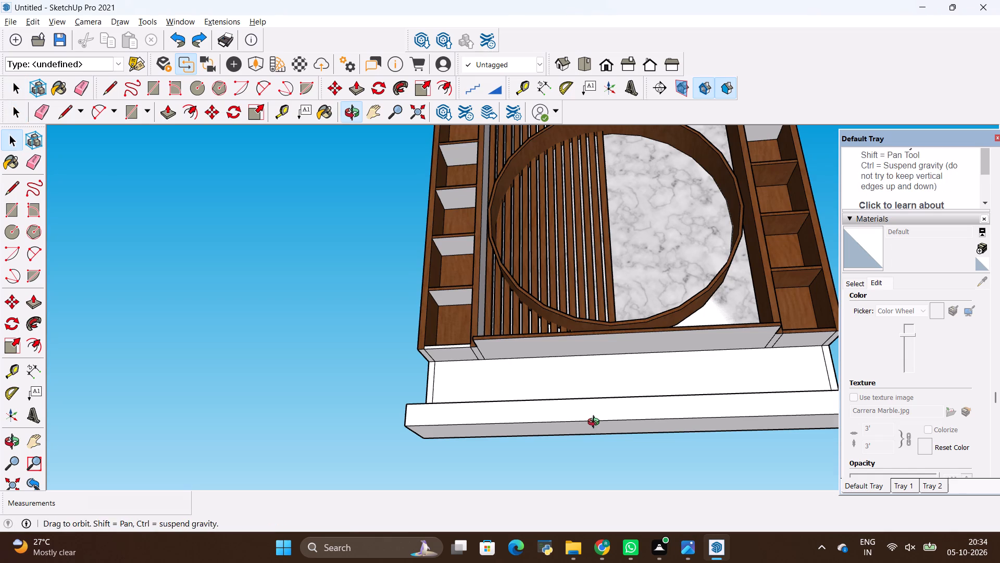
pyautogui.moveTo(596, 423); pyautogui.dragTo(599, 382, button='middle')
pyautogui.press('p')
pyautogui.click(629, 327)
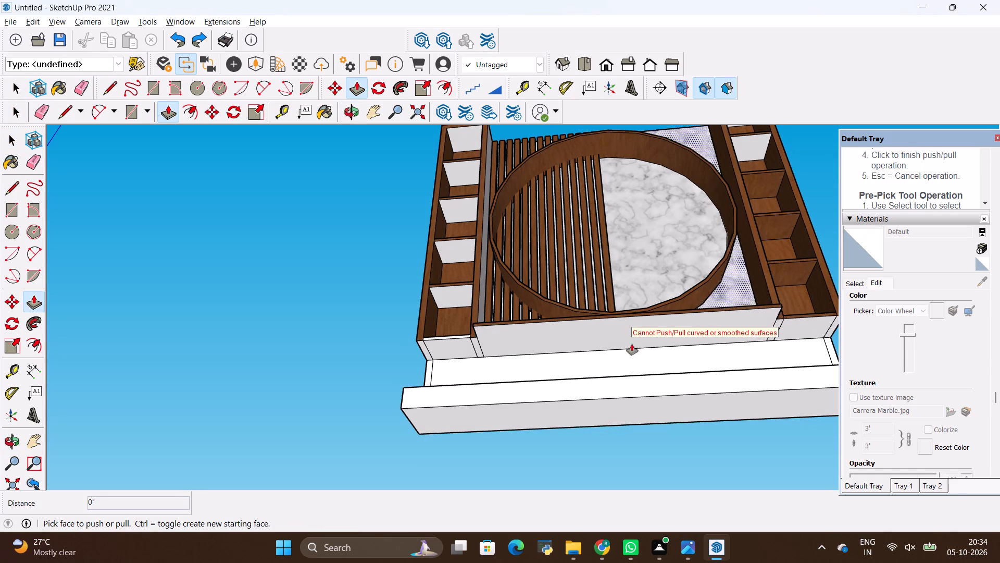
pyautogui.press('space')
pyautogui.doubleClick(626, 337)
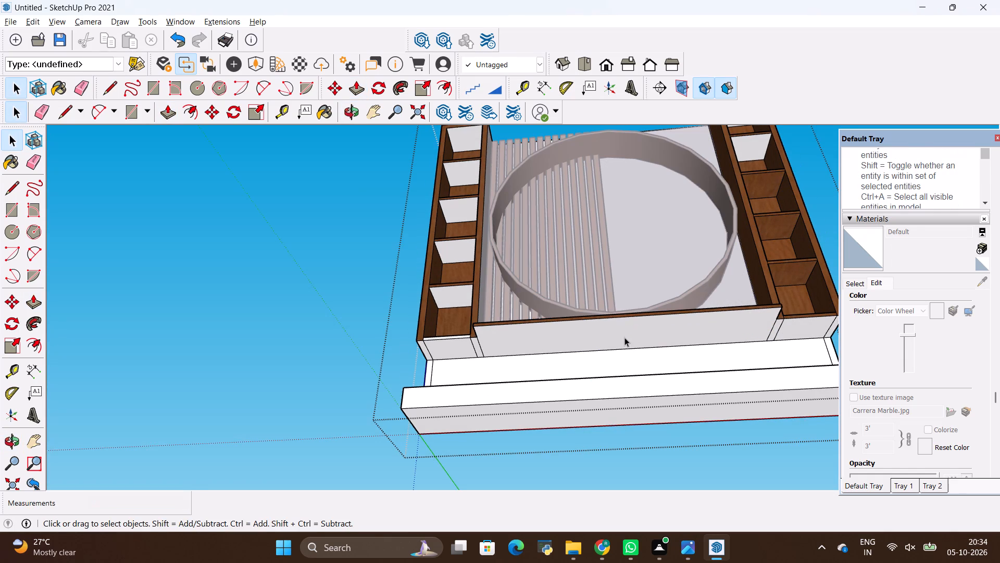
pyautogui.click(637, 336)
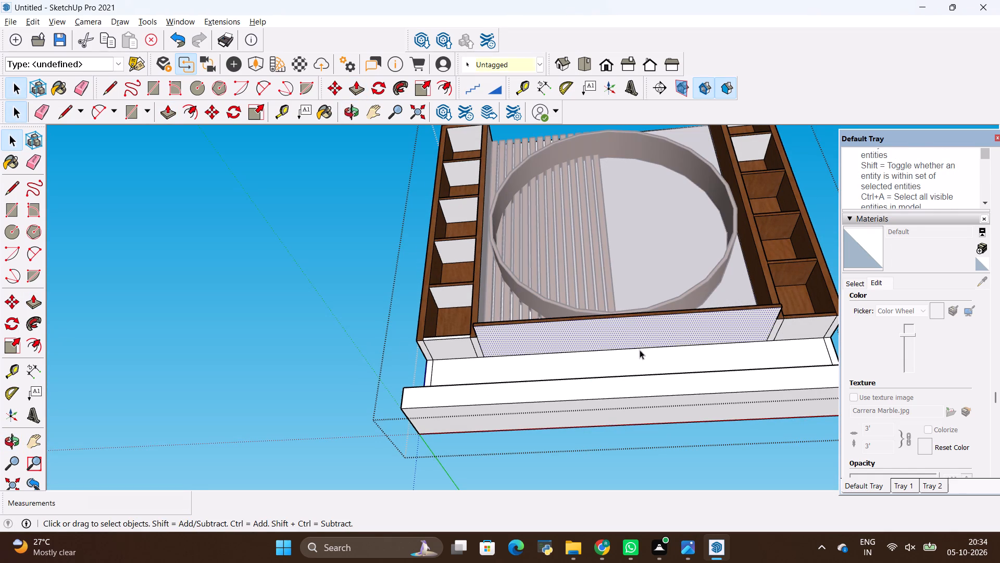
pyautogui.press('p')
pyautogui.click(641, 335)
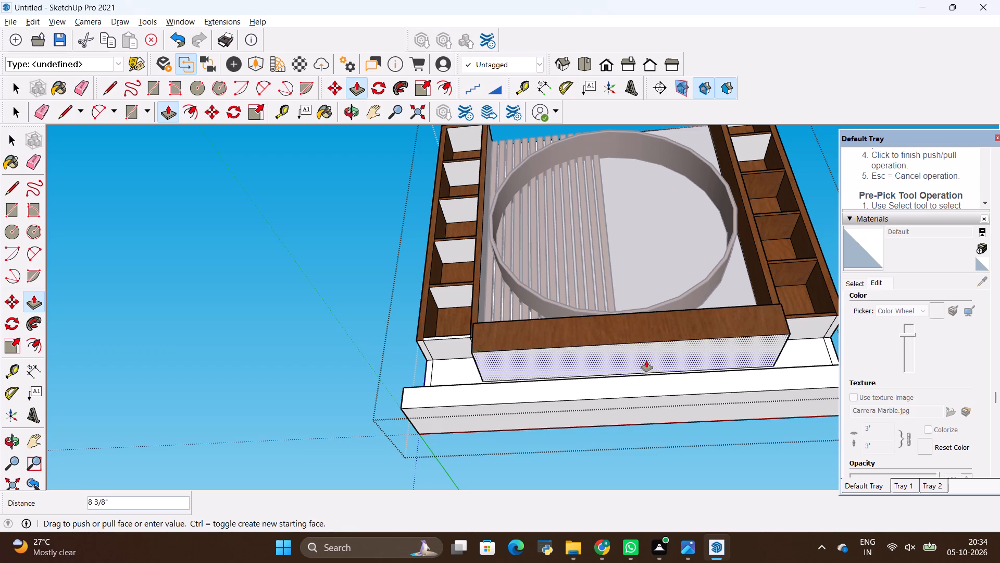
pyautogui.moveTo(659, 377); pyautogui.dragTo(650, 481, button='middle')
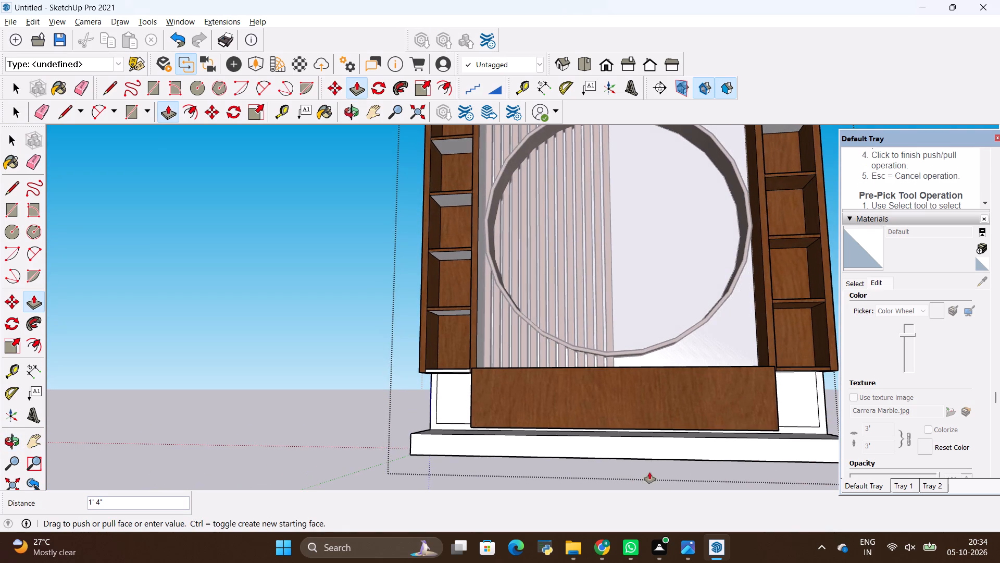
pyautogui.scroll(5, 646, 445)
pyautogui.moveTo(660, 420); pyautogui.dragTo(658, 457, button='middle')
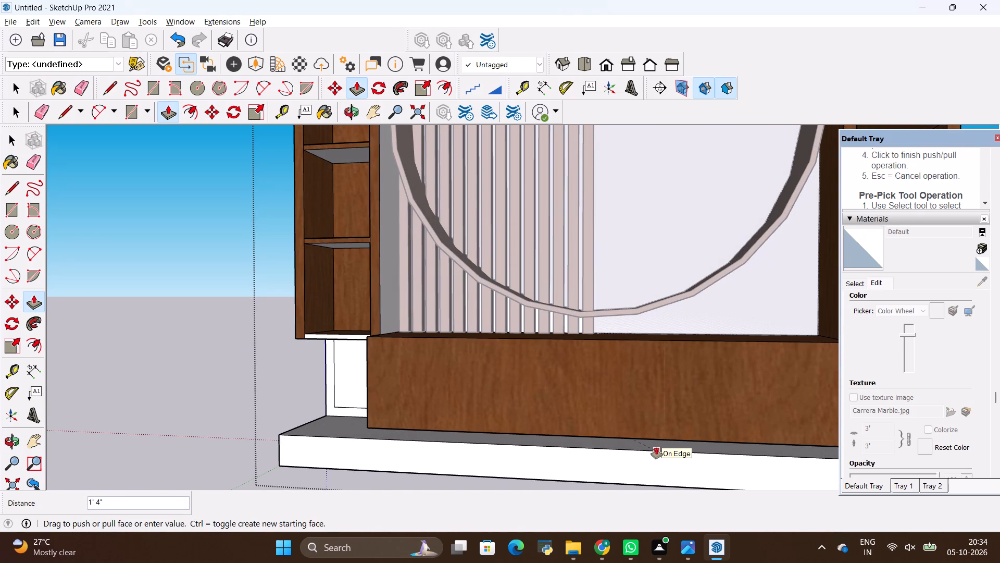
pyautogui.hotkey('alt', 'Tab')
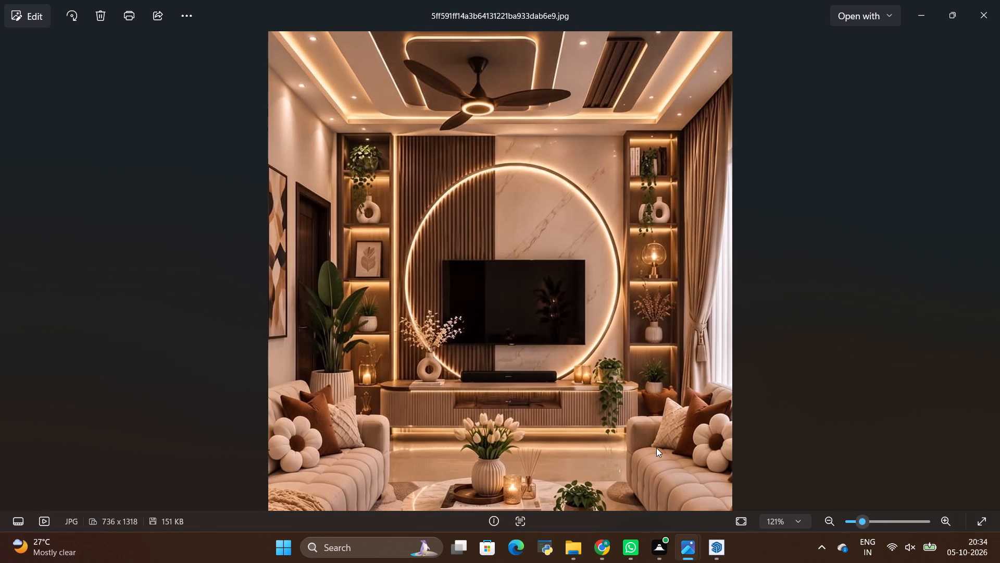
pyautogui.hotkey('alt', 'Tab')
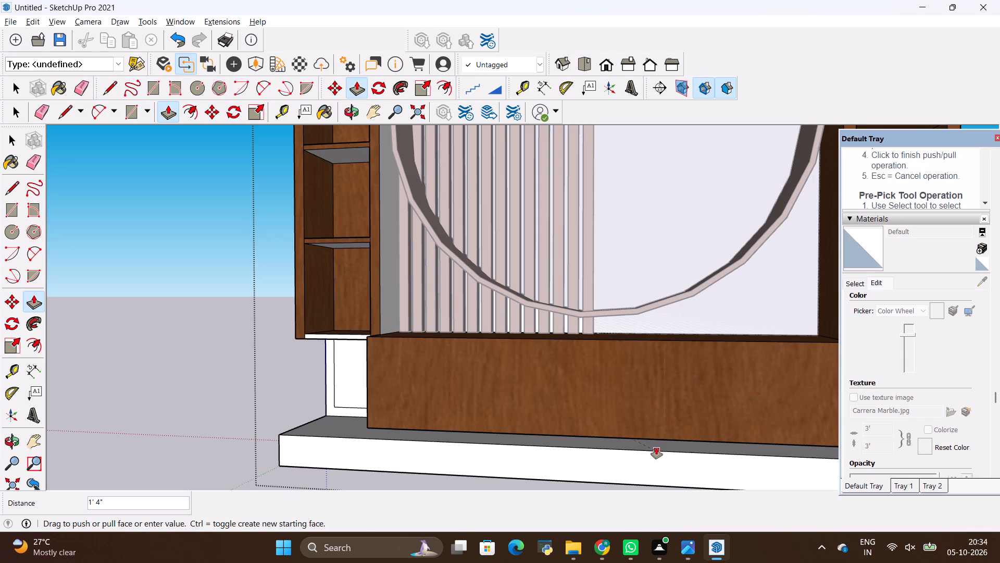
pyautogui.click(656, 448)
# Check the console in the reference photo and extrude the wooden console's underside a further 2" down to the base plinth.
pyautogui.moveTo(631, 454); pyautogui.dragTo(631, 406, button='middle')
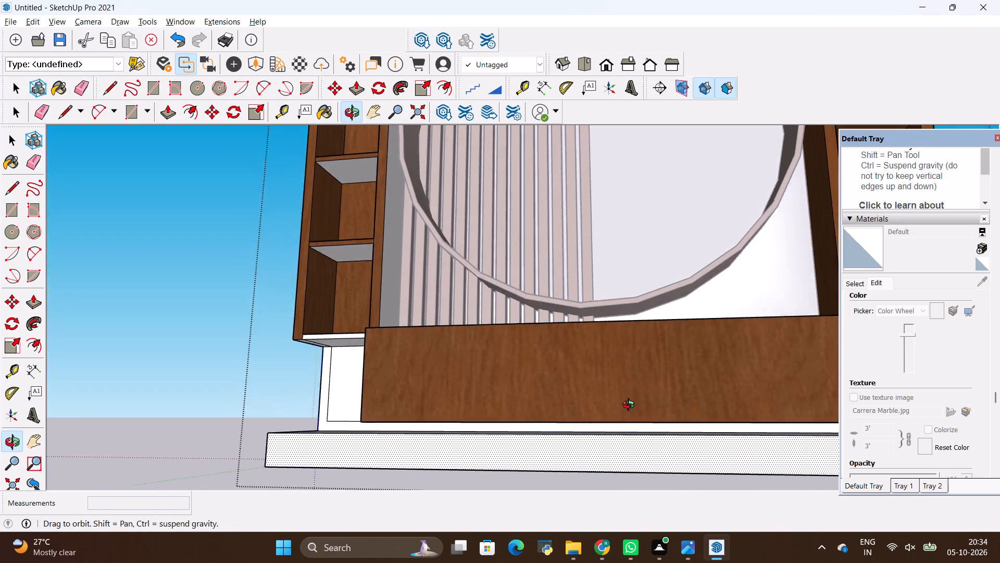
pyautogui.moveTo(631, 406); pyautogui.dragTo(631, 401, button='middle')
pyautogui.hotkey('alt', 'Tab')
pyautogui.scroll(3, 553, 423)
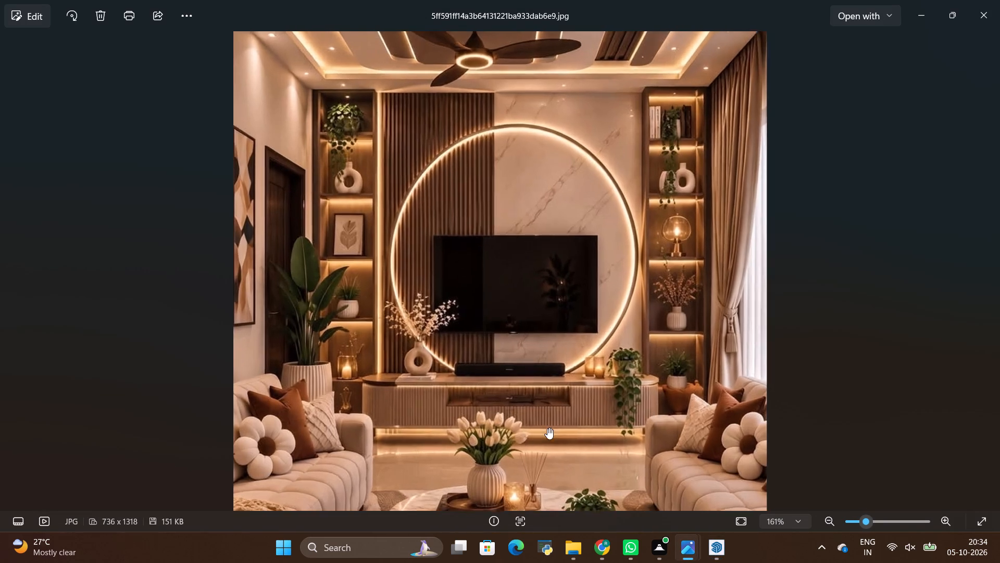
pyautogui.scroll(7, 547, 428)
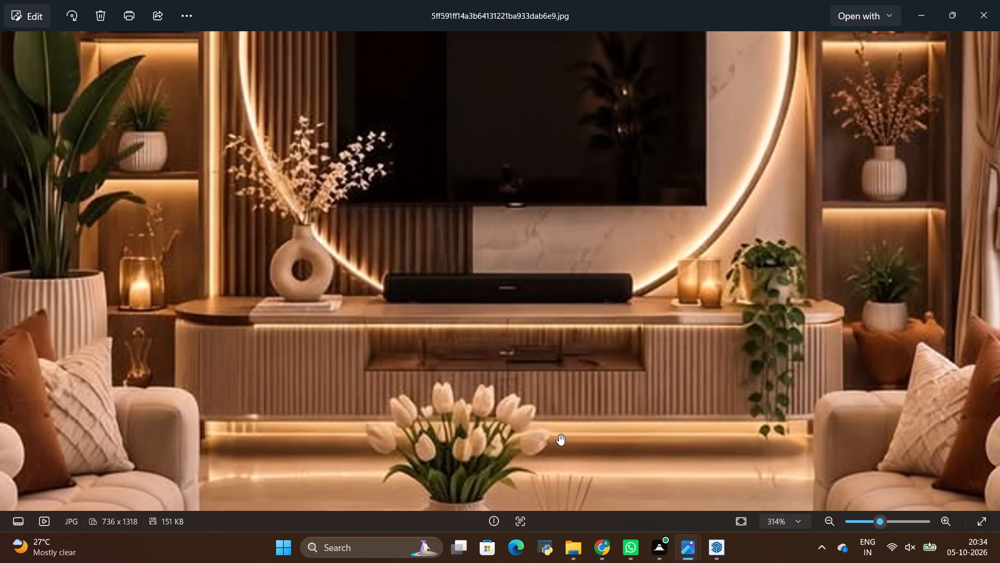
pyautogui.hotkey('alt', 'Tab')
pyautogui.moveTo(565, 446); pyautogui.dragTo(564, 379, button='middle')
pyautogui.scroll(4, 576, 400)
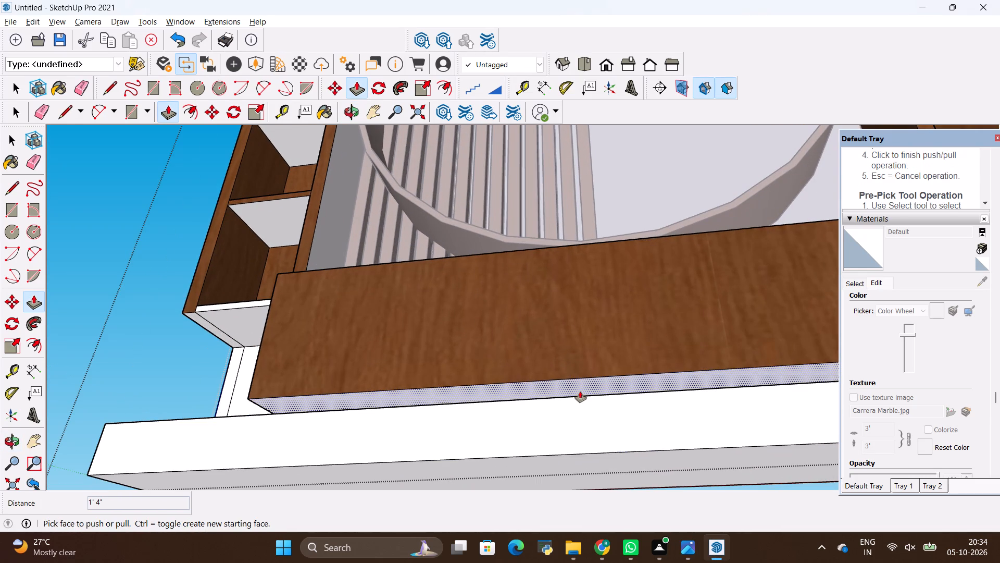
pyautogui.click(581, 389)
pyautogui.click(589, 410)
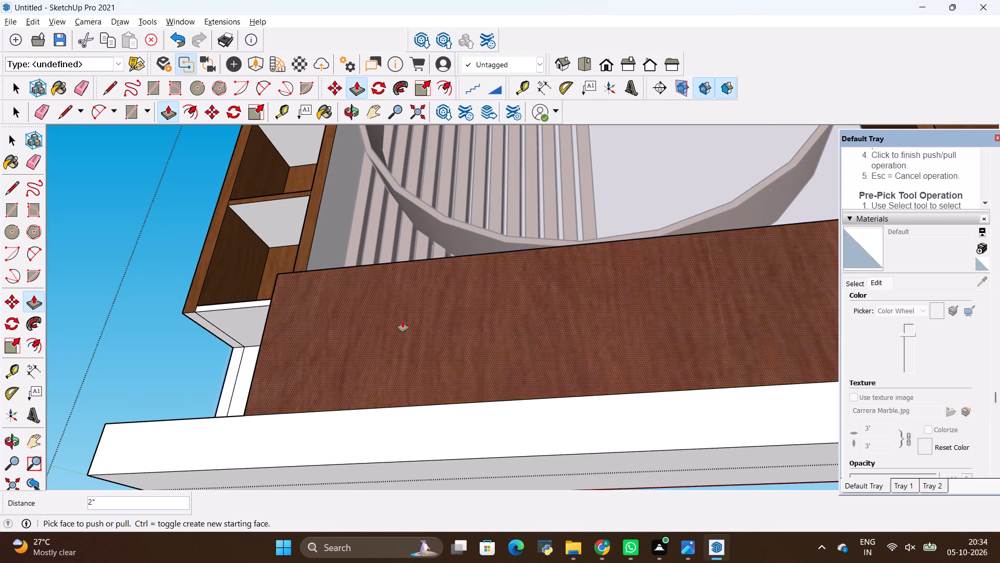
# Compare the wooden console's shape and proportions with the TV console in the reference photo.
pyautogui.scroll(-3, 384, 314)
pyautogui.moveTo(398, 311); pyautogui.dragTo(510, 466, button='middle')
pyautogui.hotkey('alt', 'Tab')
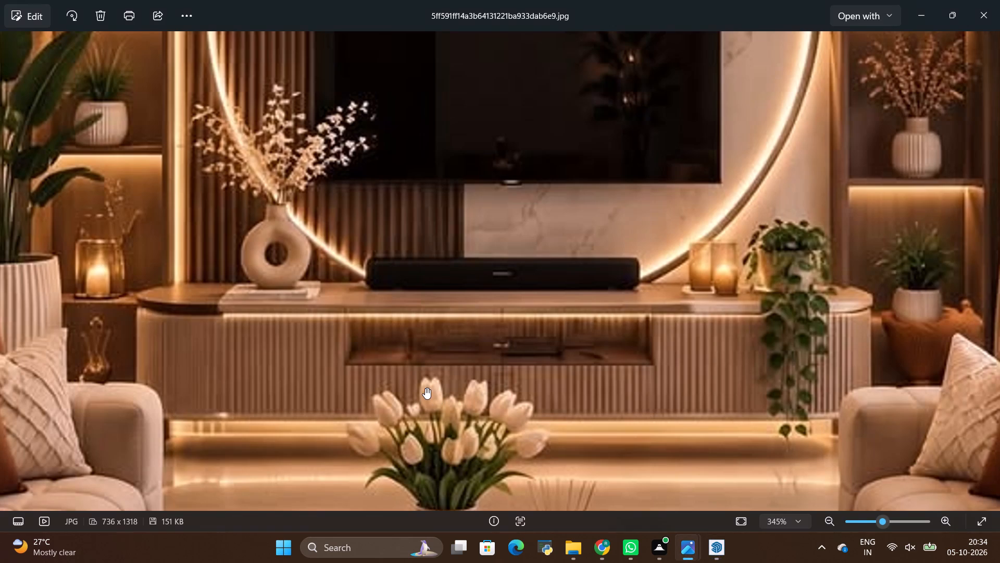
pyautogui.hotkey('alt', 'Tab')
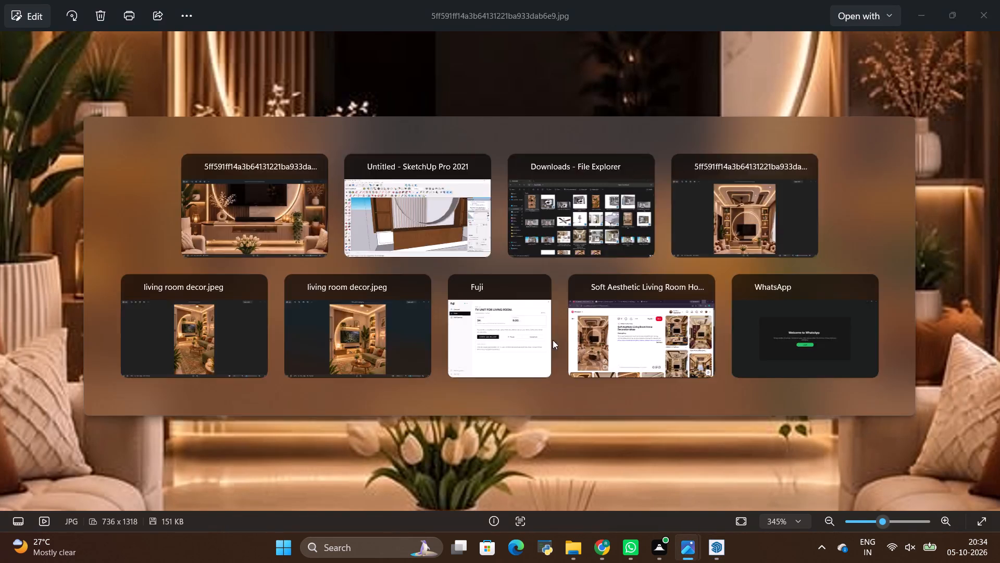
pyautogui.scroll(-2, 505, 329)
pyautogui.moveTo(712, 358); pyautogui.dragTo(684, 475, button='middle')
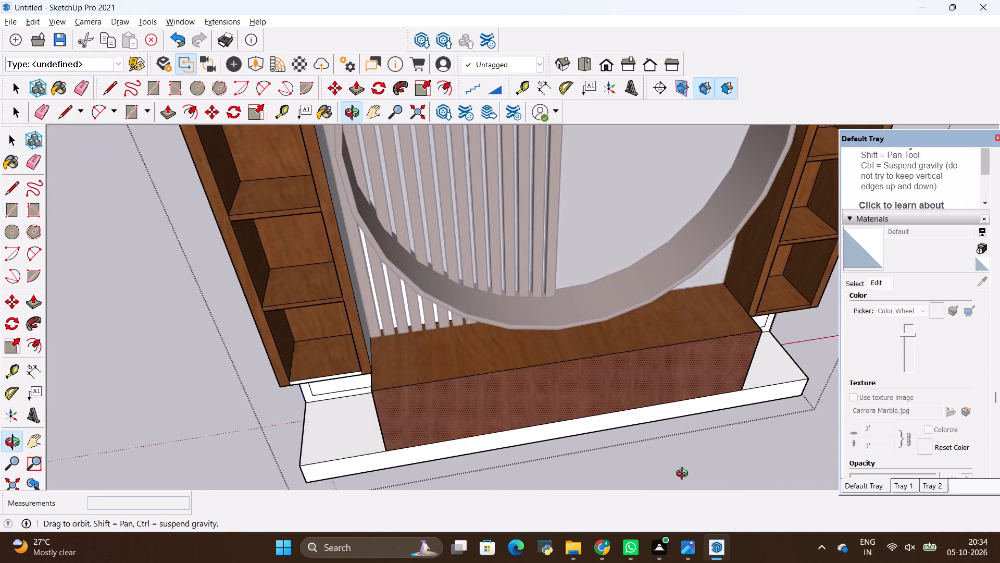
# Examine the wooden console and its base from several angles and compare them with the console in the reference photo.
pyautogui.moveTo(684, 475); pyautogui.dragTo(617, 456, button='middle')
pyautogui.press('space')
pyautogui.click(116, 375)
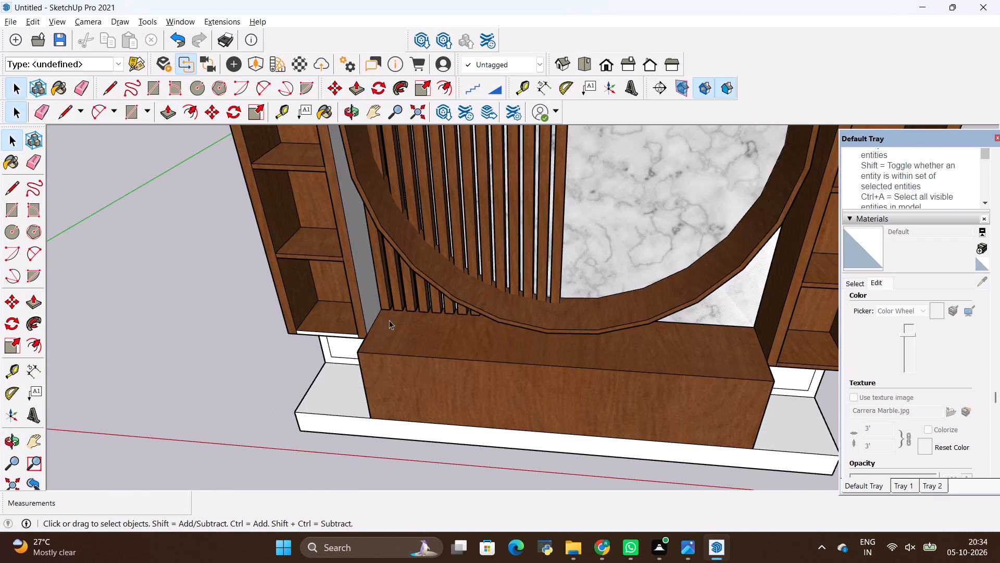
pyautogui.scroll(4, 485, 334)
pyautogui.scroll(-8, 427, 344)
pyautogui.click(334, 423)
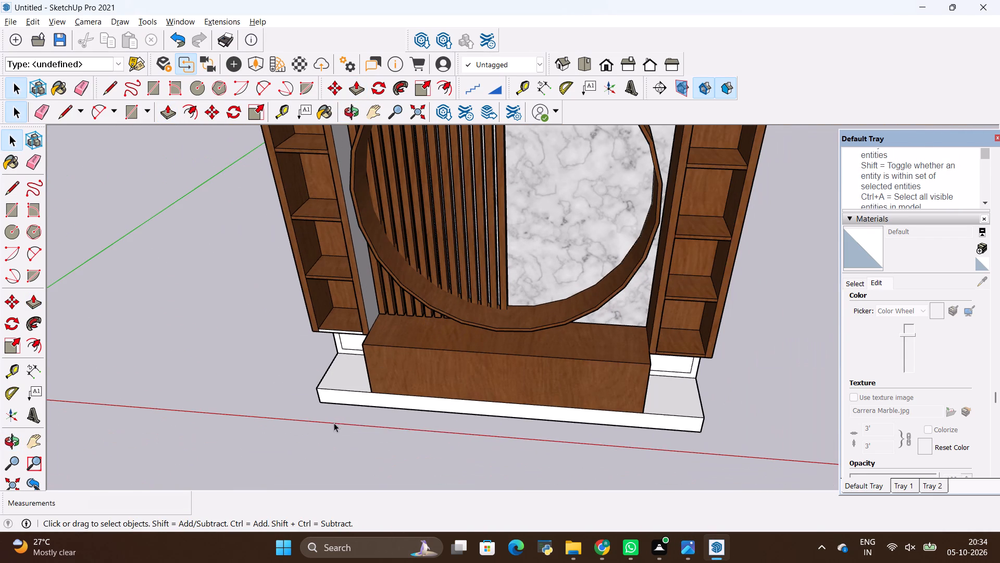
pyautogui.click(357, 436)
pyautogui.scroll(7, 469, 373)
pyautogui.moveTo(493, 339); pyautogui.dragTo(557, 365, button='middle')
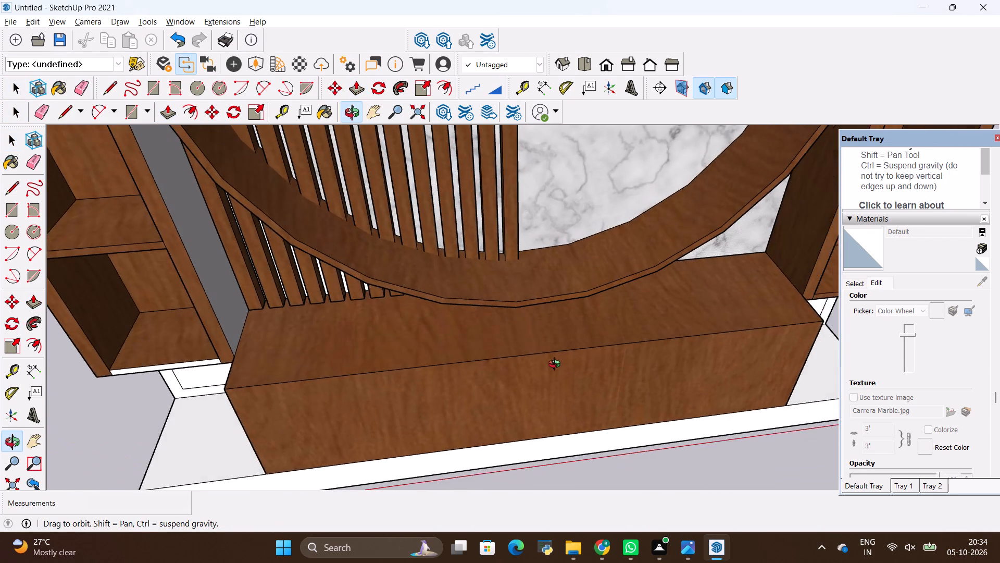
pyautogui.moveTo(557, 365); pyautogui.dragTo(532, 373, button='middle')
pyautogui.scroll(3, 403, 336)
pyautogui.scroll(-7, 344, 333)
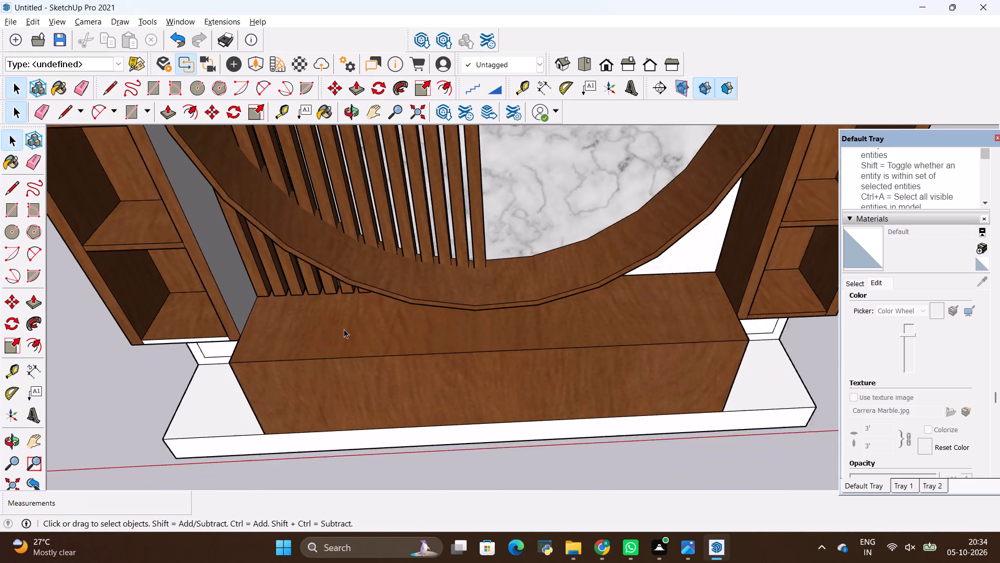
pyautogui.hotkey('alt', 'Tab')
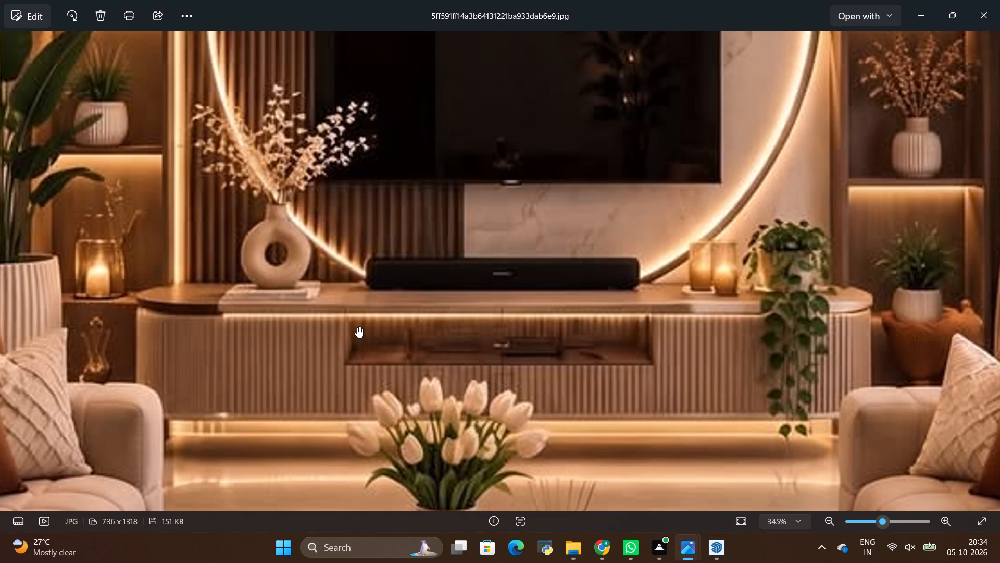
pyautogui.hotkey('alt', 'Tab')
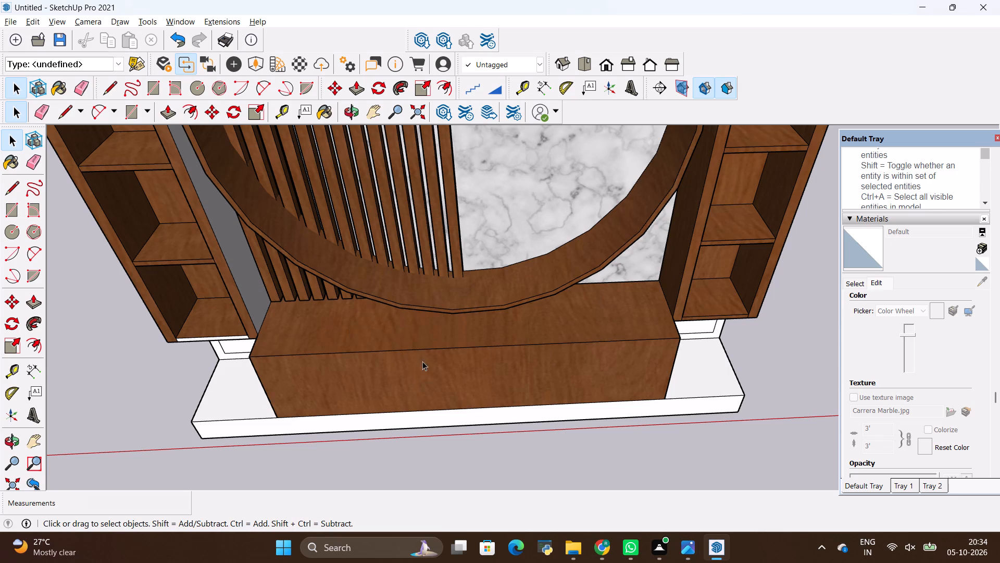
pyautogui.moveTo(434, 373); pyautogui.dragTo(435, 199, button='middle')
pyautogui.moveTo(418, 328); pyautogui.dragTo(453, 346, button='middle')
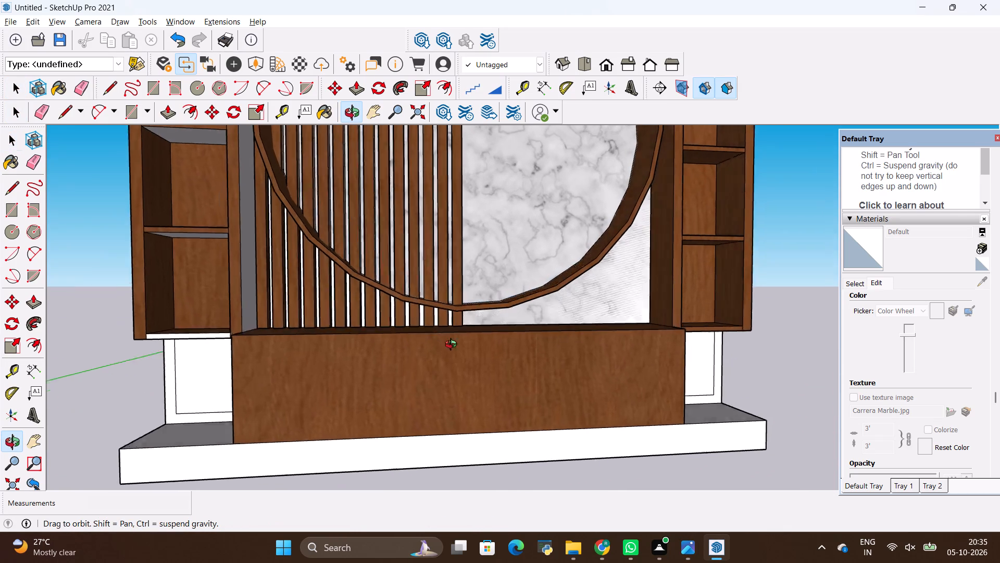
pyautogui.moveTo(453, 346); pyautogui.dragTo(481, 405, button='middle')
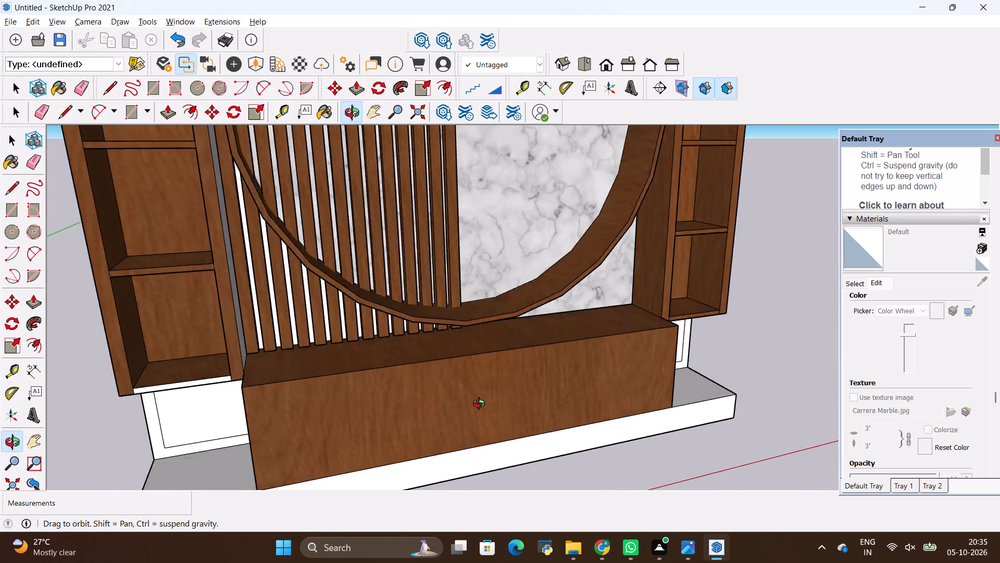
pyautogui.moveTo(481, 405); pyautogui.dragTo(365, 424, button='middle')
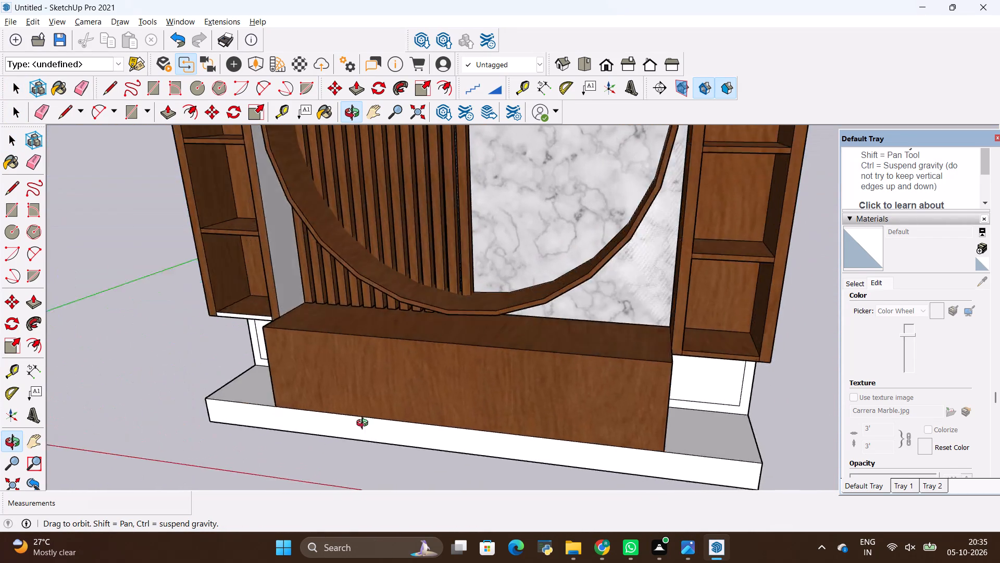
pyautogui.moveTo(365, 424); pyautogui.dragTo(470, 347, button='middle')
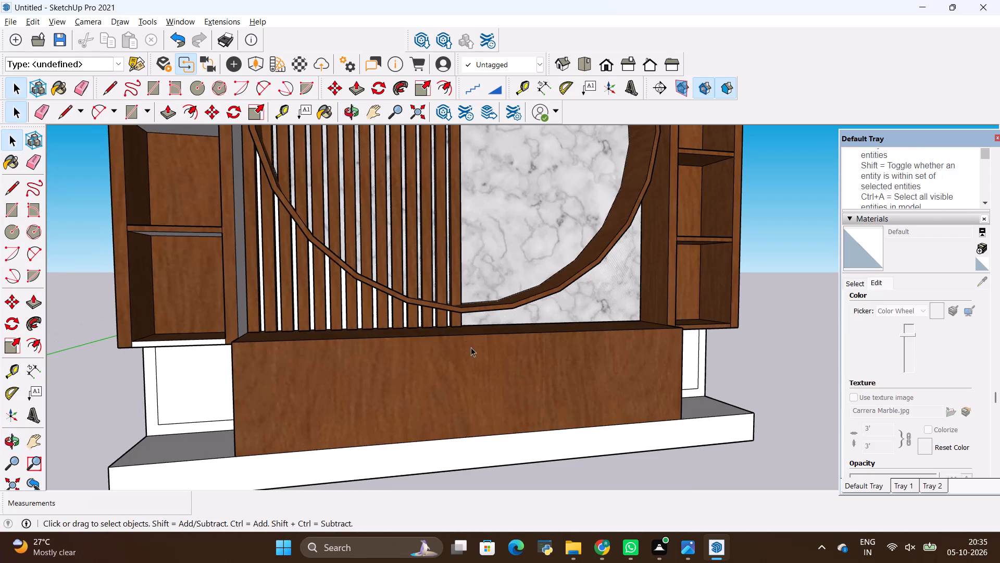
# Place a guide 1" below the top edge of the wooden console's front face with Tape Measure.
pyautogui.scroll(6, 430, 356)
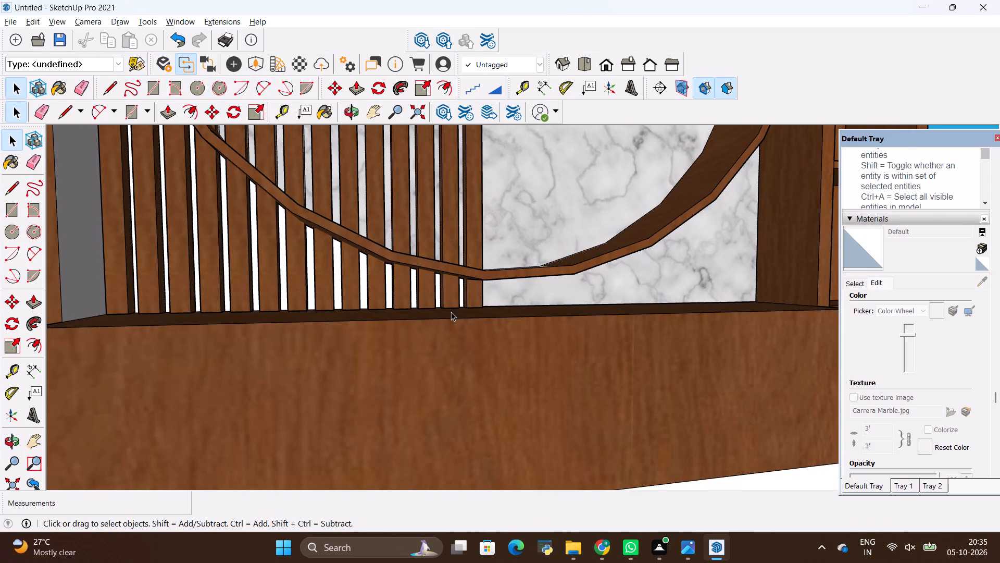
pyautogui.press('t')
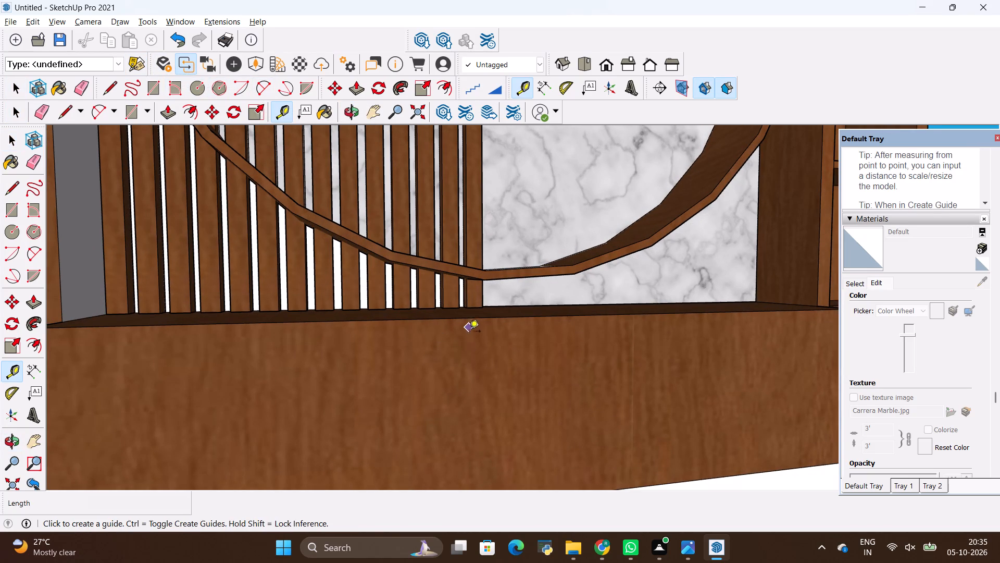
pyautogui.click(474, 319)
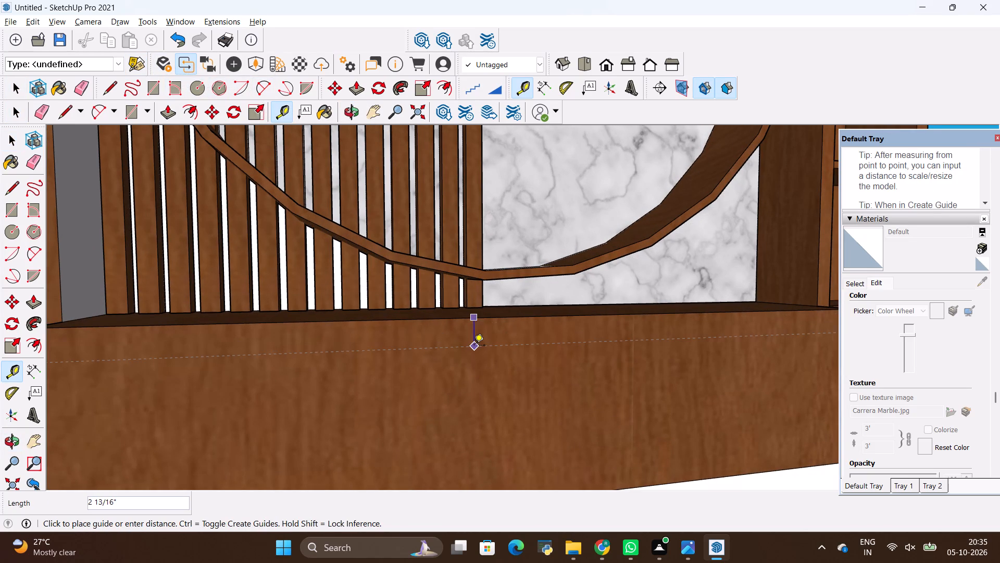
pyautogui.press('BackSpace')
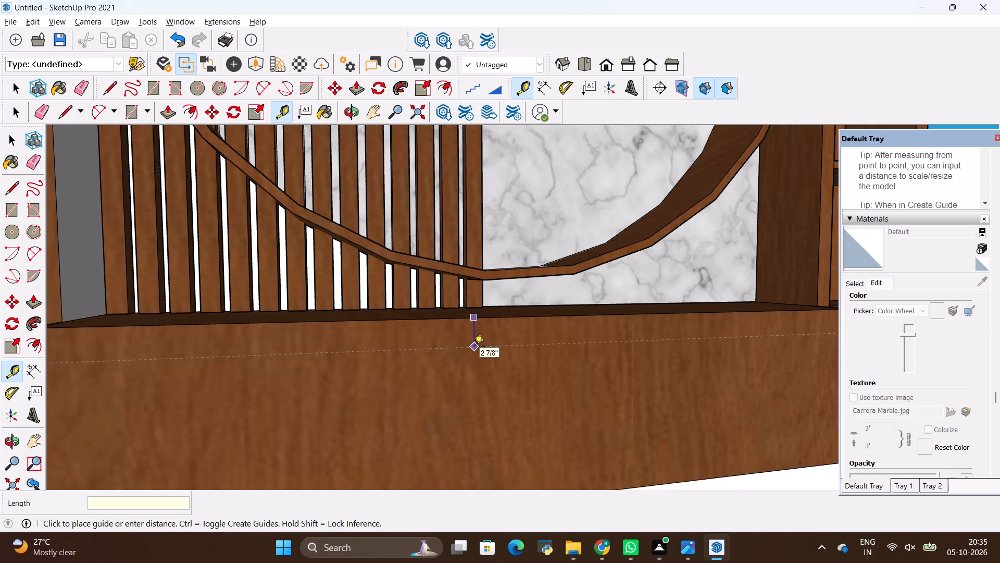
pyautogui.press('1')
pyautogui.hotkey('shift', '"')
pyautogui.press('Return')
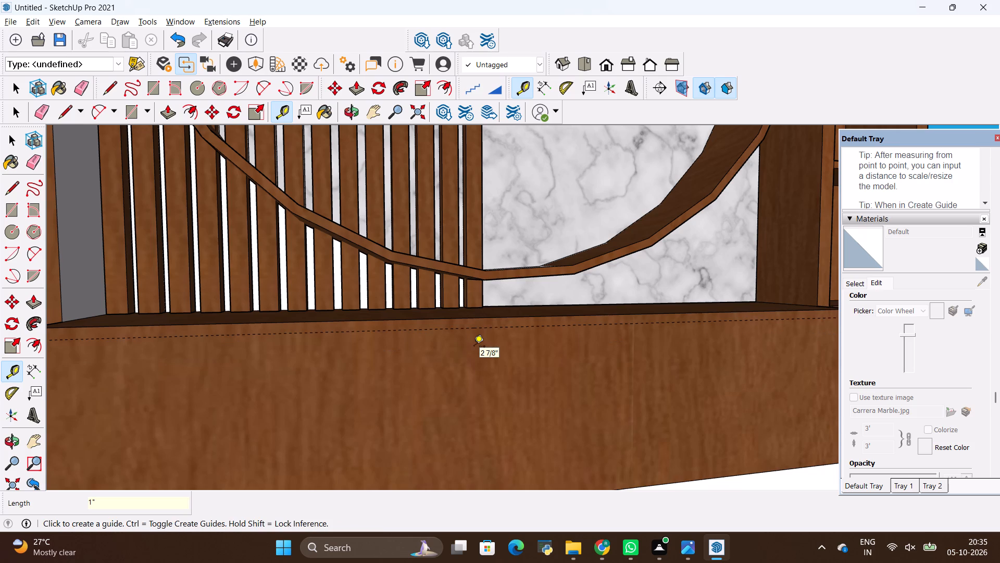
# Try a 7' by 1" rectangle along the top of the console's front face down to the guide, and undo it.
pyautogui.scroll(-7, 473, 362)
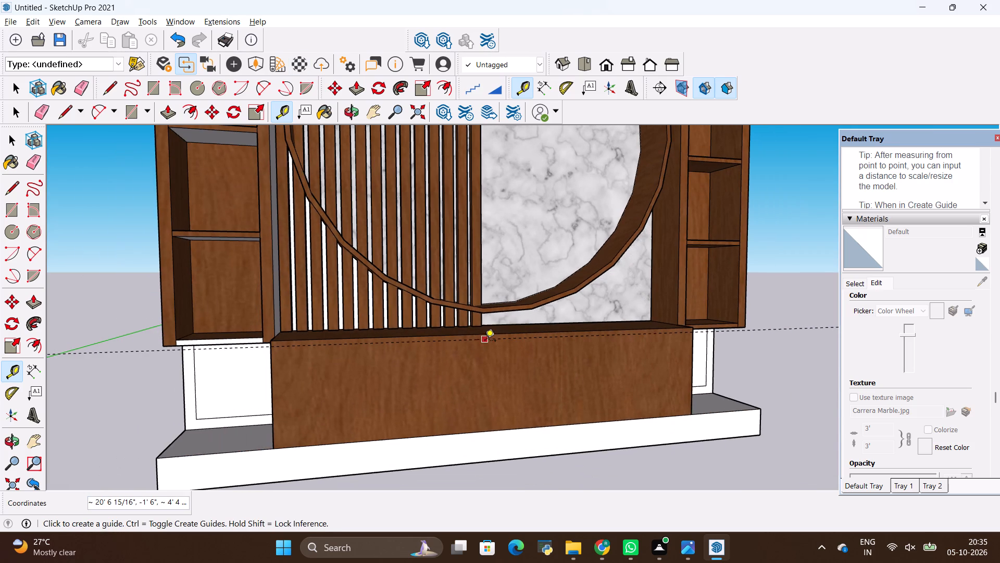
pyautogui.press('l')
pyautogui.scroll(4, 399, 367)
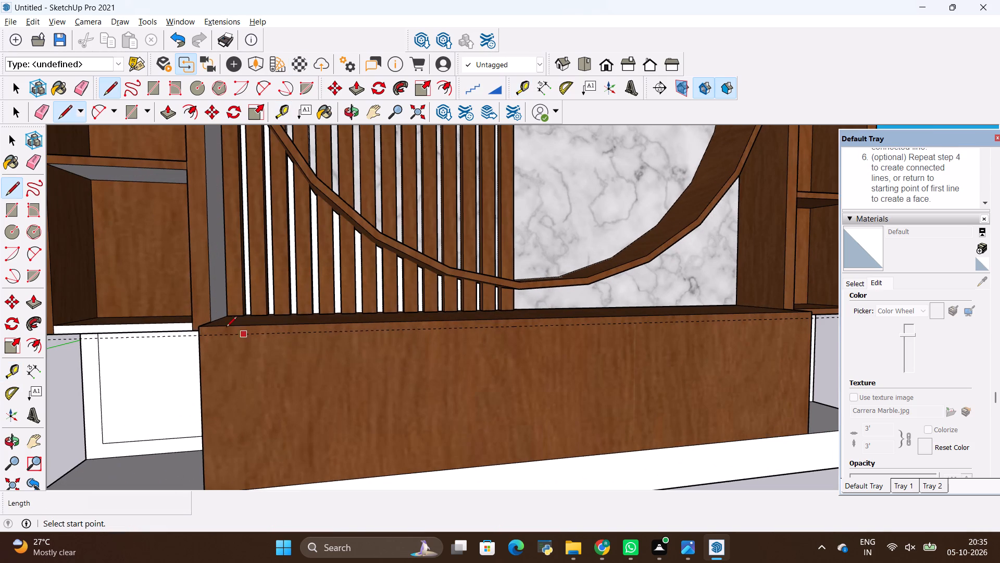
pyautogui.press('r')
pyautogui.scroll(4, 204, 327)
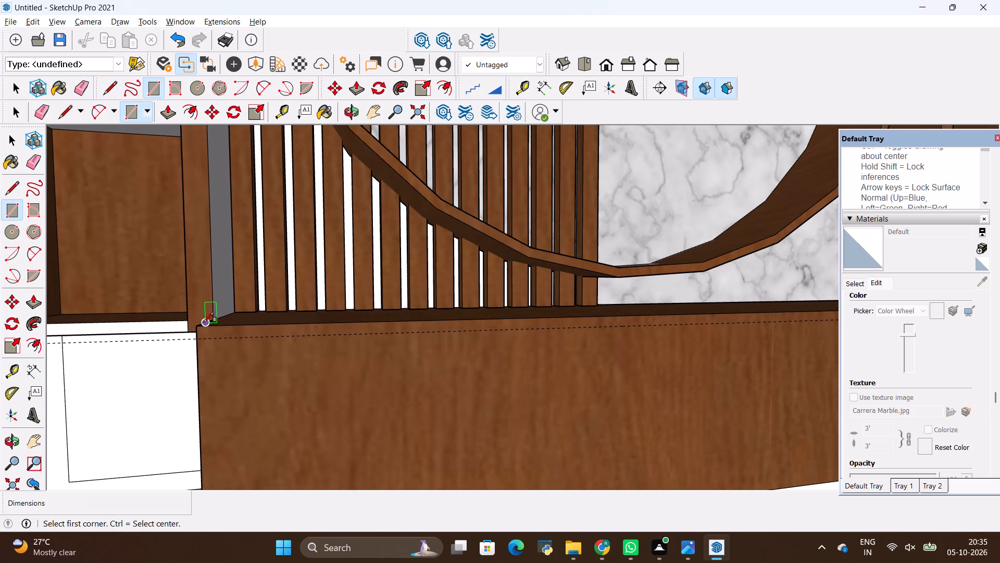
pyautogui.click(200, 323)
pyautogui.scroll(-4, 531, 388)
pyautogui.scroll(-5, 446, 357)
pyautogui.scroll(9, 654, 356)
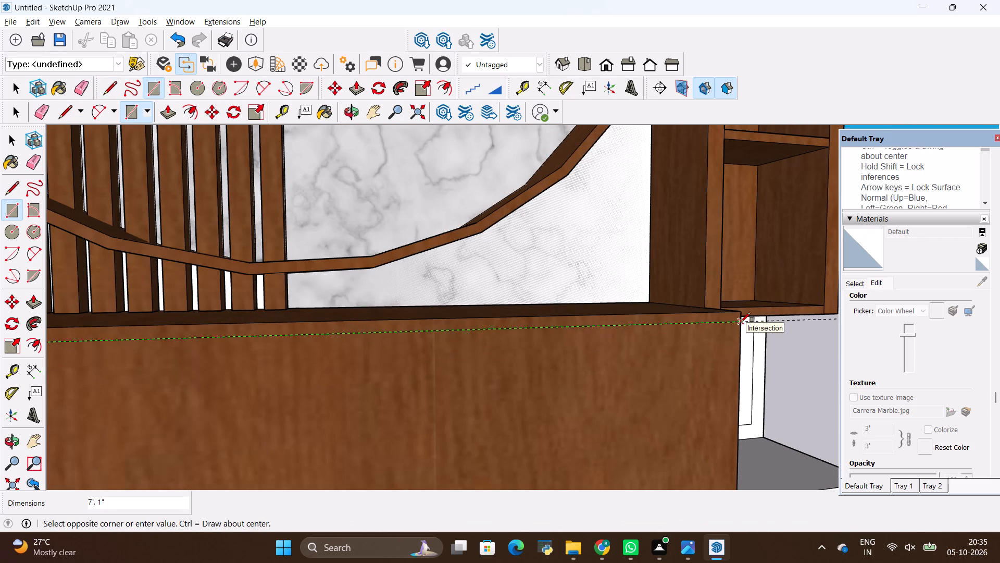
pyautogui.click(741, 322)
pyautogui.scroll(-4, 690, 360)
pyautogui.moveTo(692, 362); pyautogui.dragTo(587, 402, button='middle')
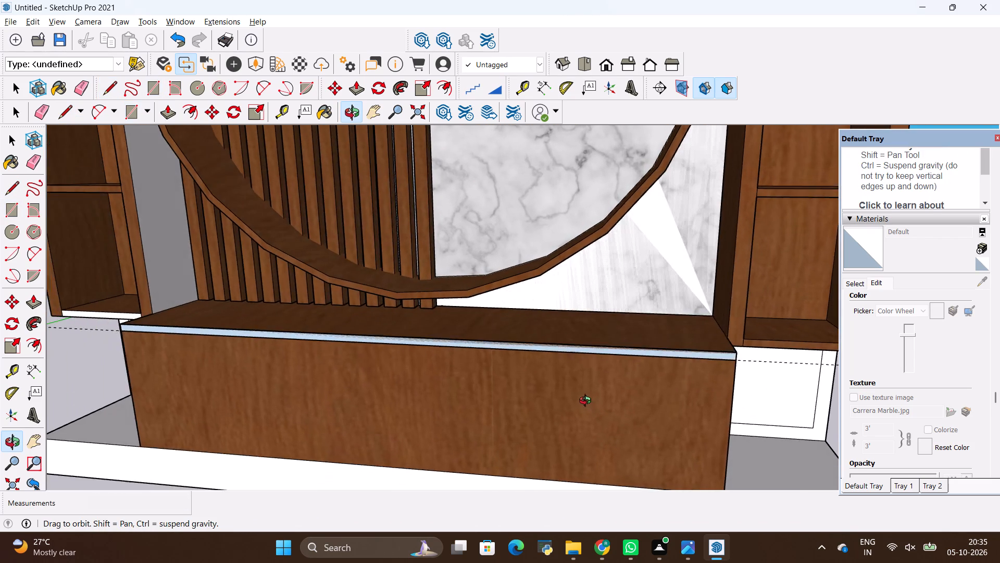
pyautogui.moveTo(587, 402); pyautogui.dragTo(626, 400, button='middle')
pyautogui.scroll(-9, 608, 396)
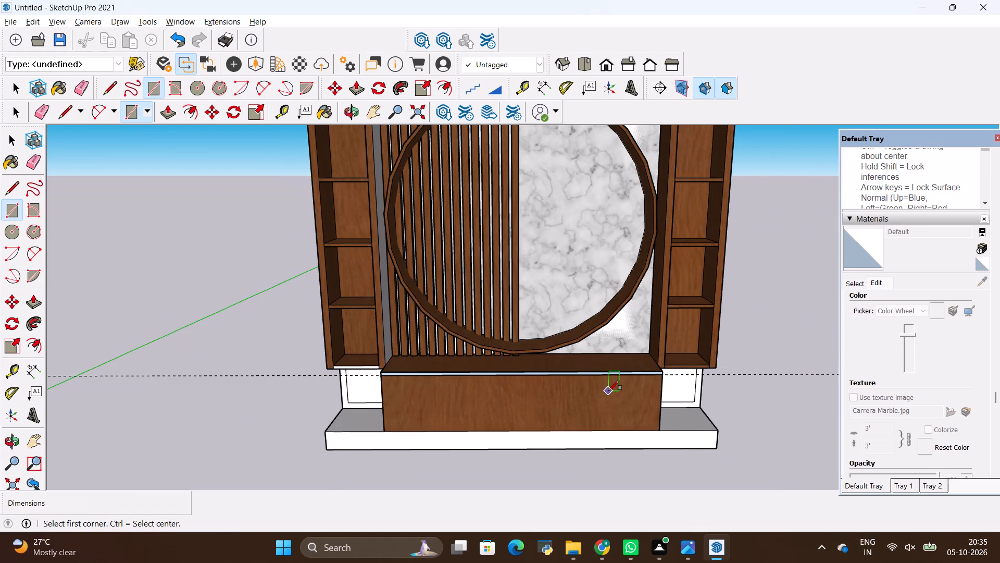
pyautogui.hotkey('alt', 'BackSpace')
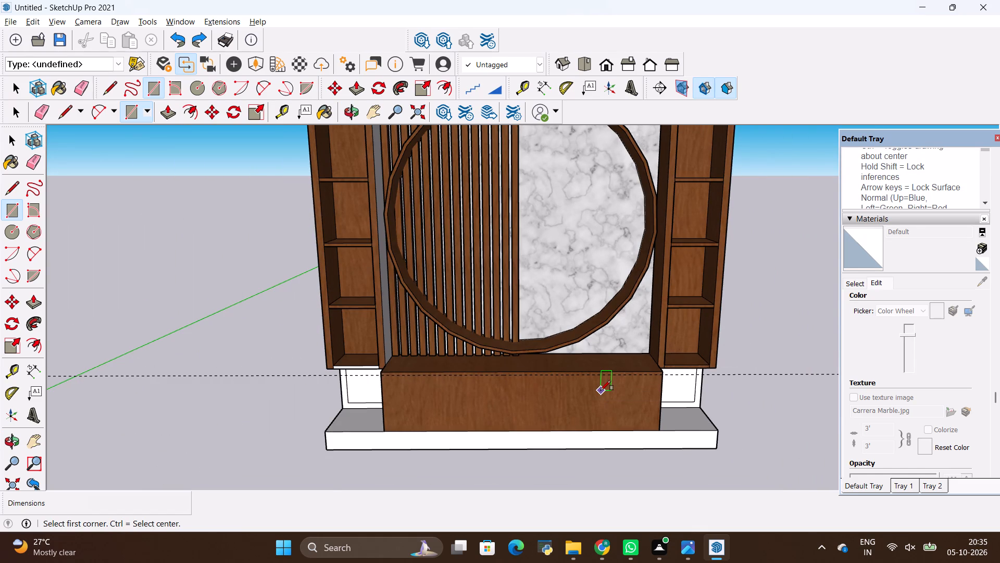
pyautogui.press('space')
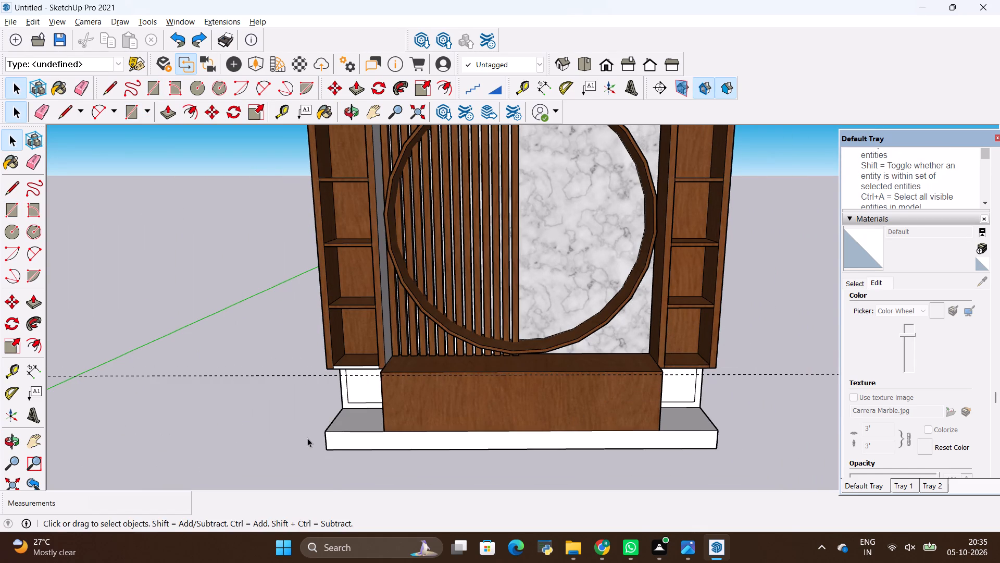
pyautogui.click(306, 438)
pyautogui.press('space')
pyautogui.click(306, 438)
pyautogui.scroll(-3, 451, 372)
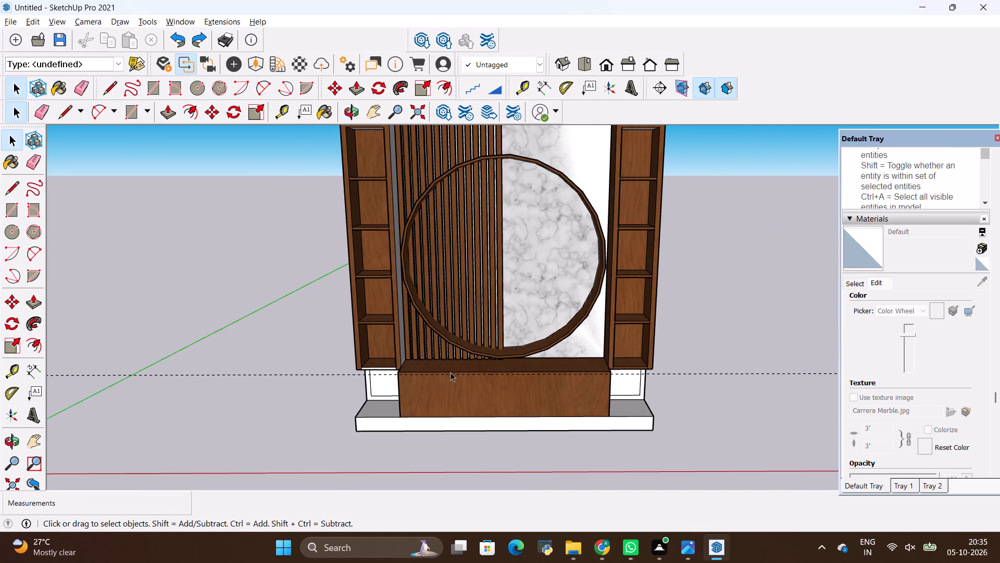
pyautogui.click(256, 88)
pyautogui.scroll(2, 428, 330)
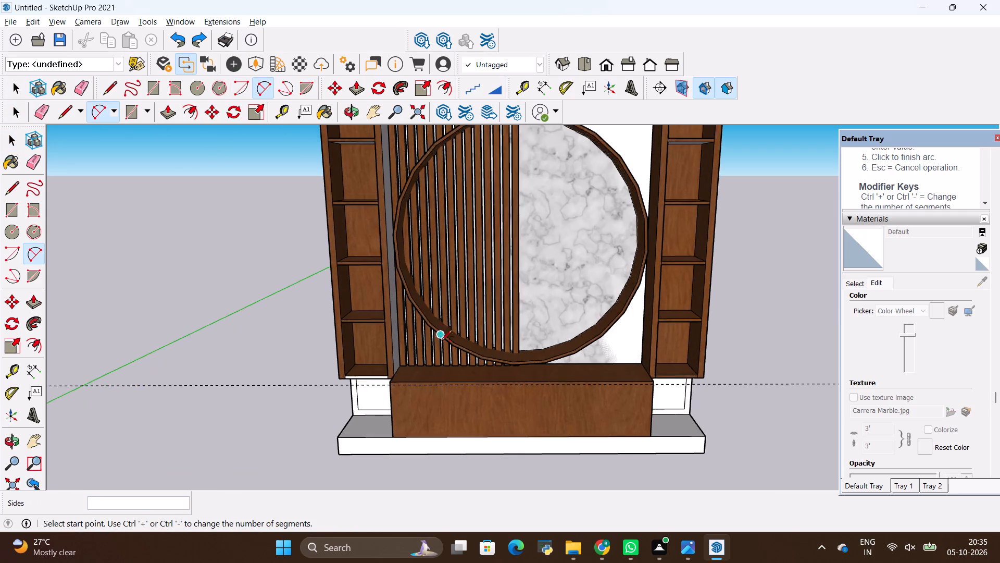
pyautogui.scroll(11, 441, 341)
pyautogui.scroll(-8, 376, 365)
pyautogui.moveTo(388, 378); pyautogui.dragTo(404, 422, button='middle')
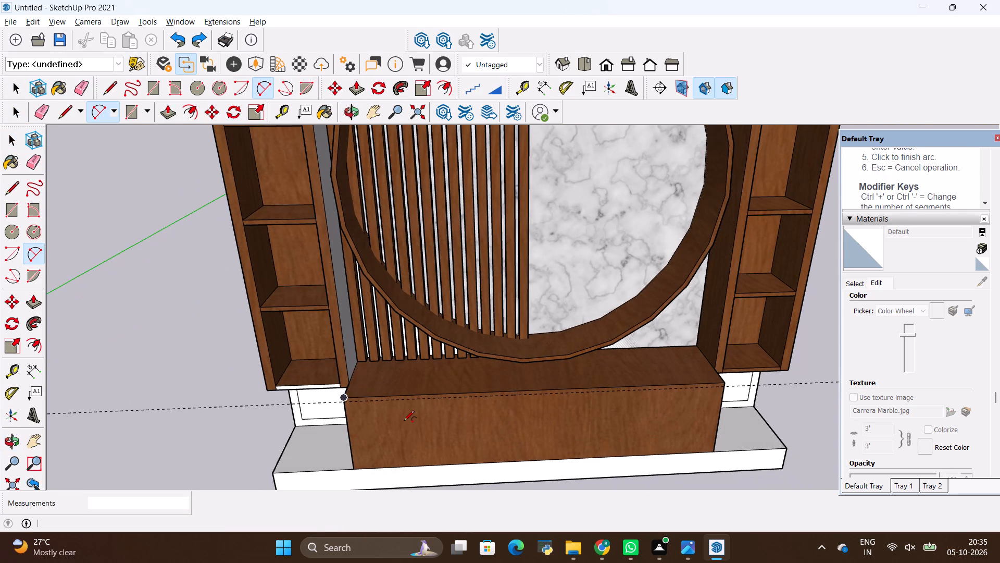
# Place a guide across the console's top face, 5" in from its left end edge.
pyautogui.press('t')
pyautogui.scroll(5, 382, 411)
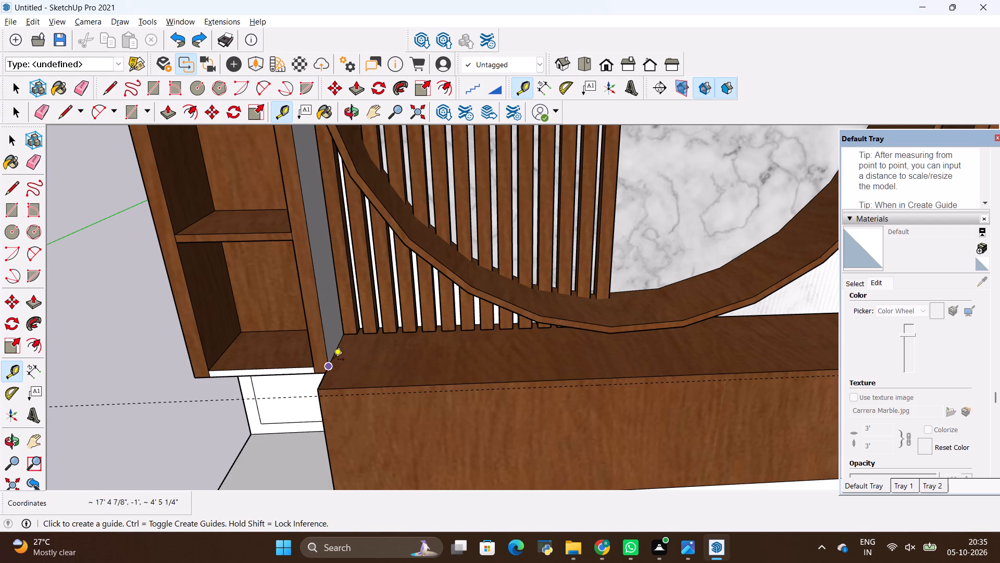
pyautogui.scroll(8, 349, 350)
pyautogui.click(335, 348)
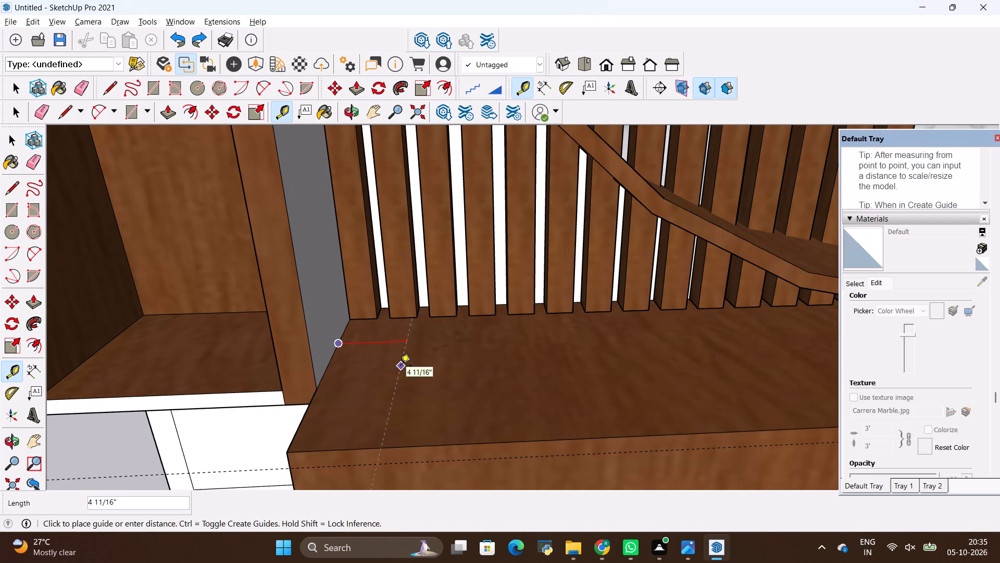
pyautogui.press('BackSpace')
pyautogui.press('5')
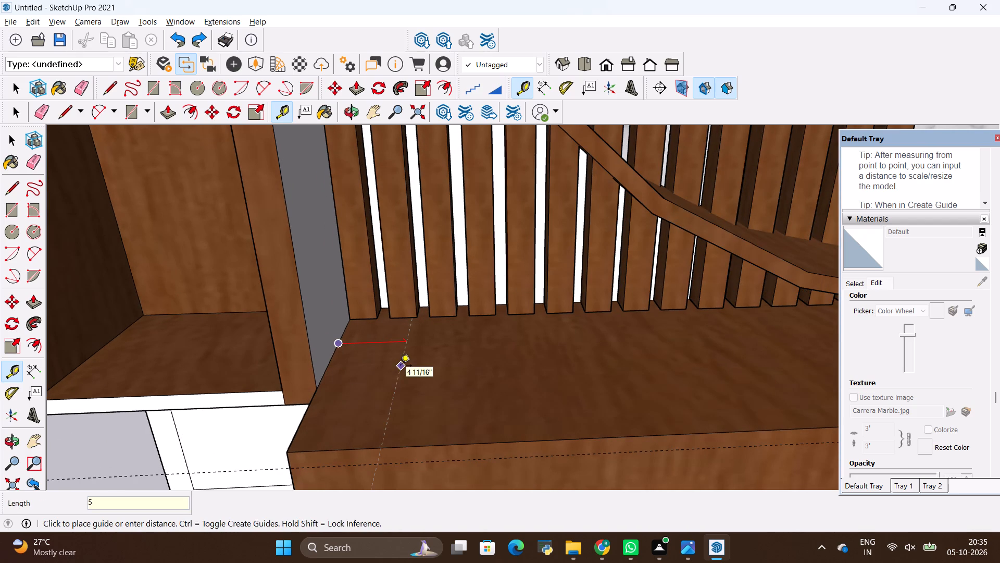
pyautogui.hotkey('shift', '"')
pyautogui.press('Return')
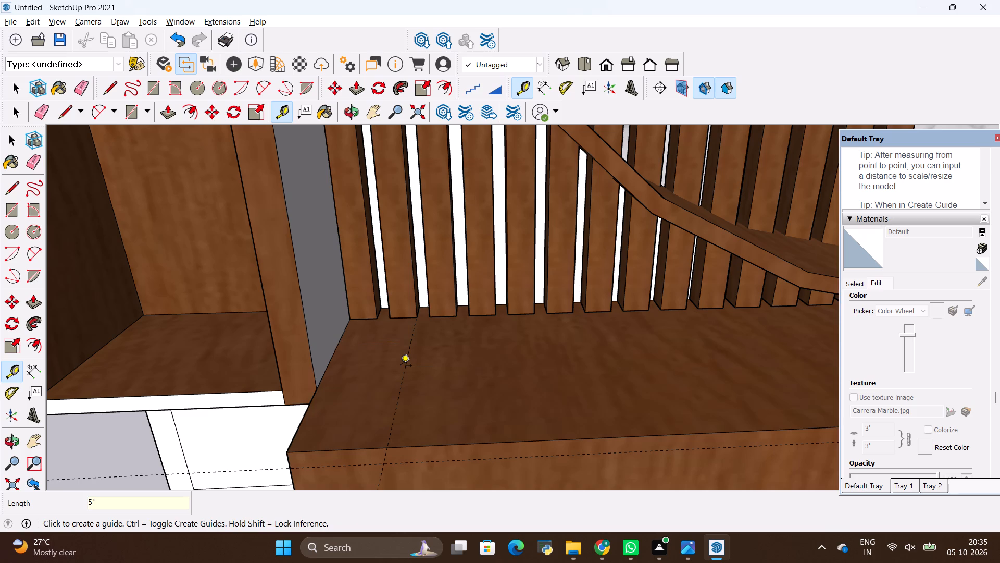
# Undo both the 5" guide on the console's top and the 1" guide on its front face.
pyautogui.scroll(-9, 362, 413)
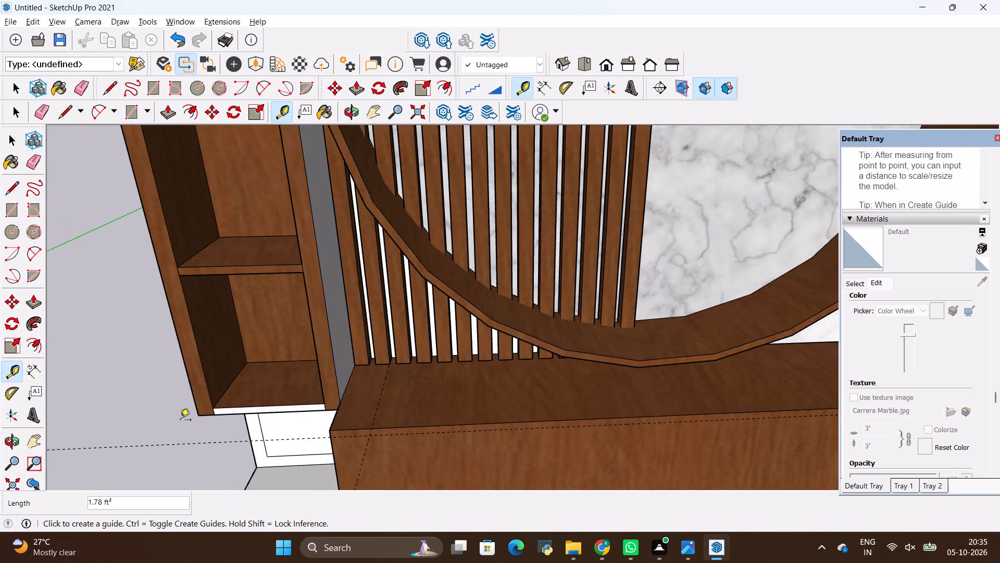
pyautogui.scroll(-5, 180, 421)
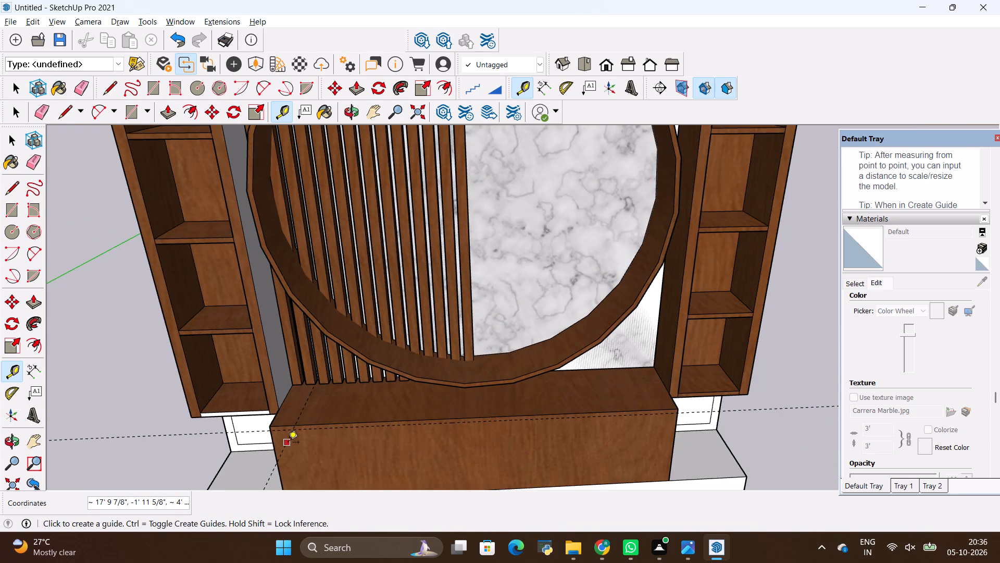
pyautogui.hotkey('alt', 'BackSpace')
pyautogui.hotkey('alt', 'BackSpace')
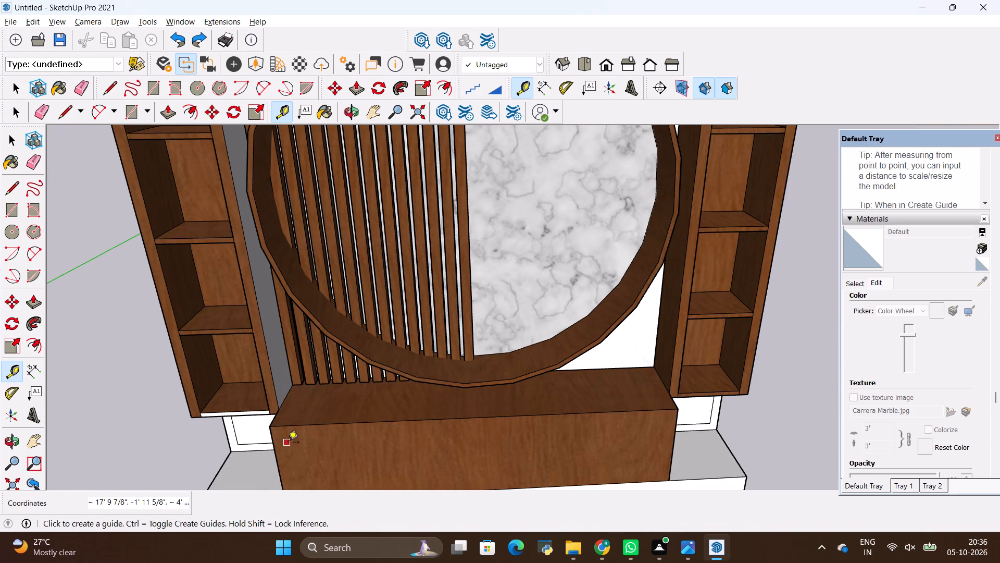
# Place a guide across the console's top face, 1' in from its left end edge, with Tape Measure.
pyautogui.scroll(6, 304, 434)
pyautogui.scroll(2, 262, 410)
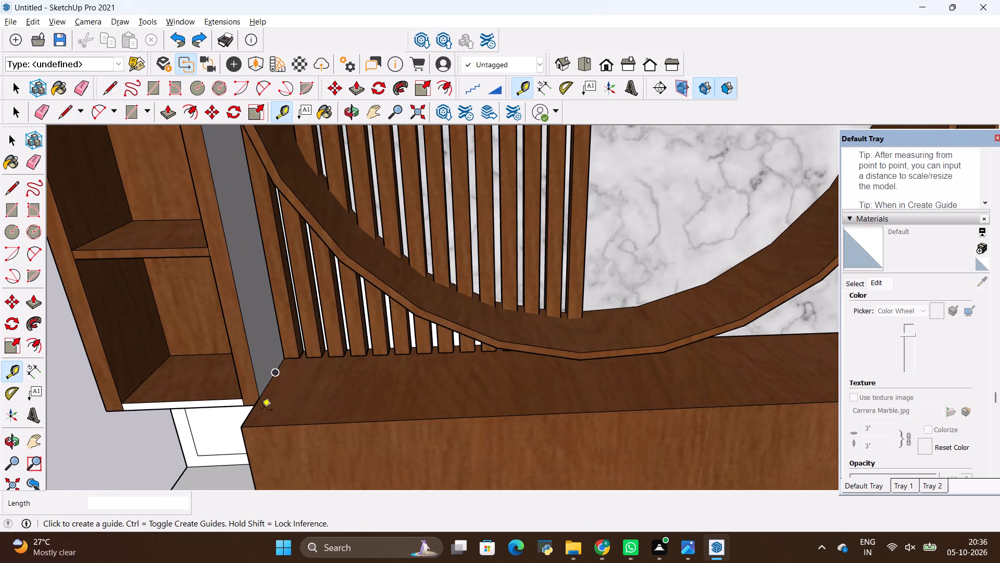
pyautogui.scroll(2, 261, 411)
pyautogui.press('t')
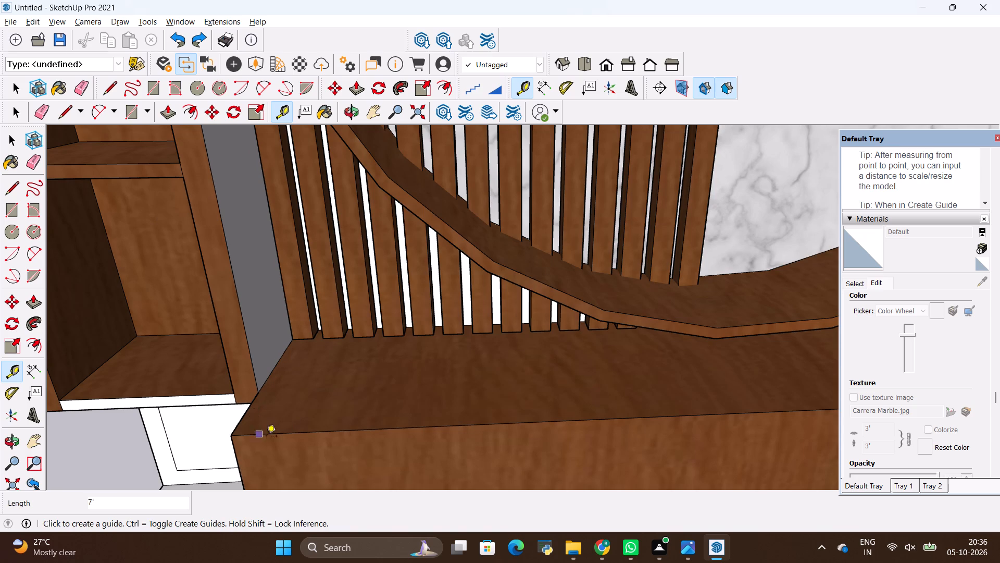
pyautogui.click(249, 415)
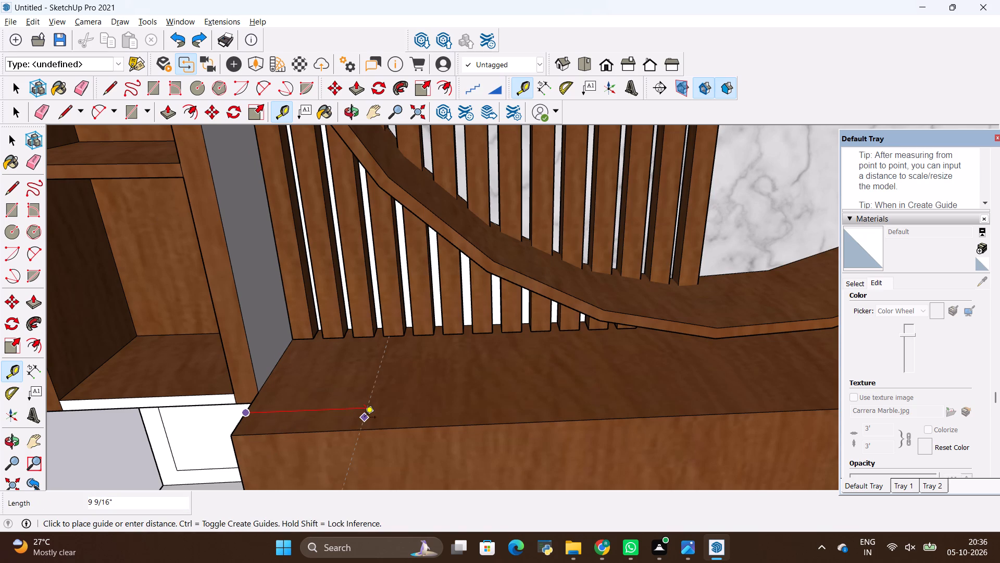
pyautogui.write("1'")
pyautogui.press('Return')
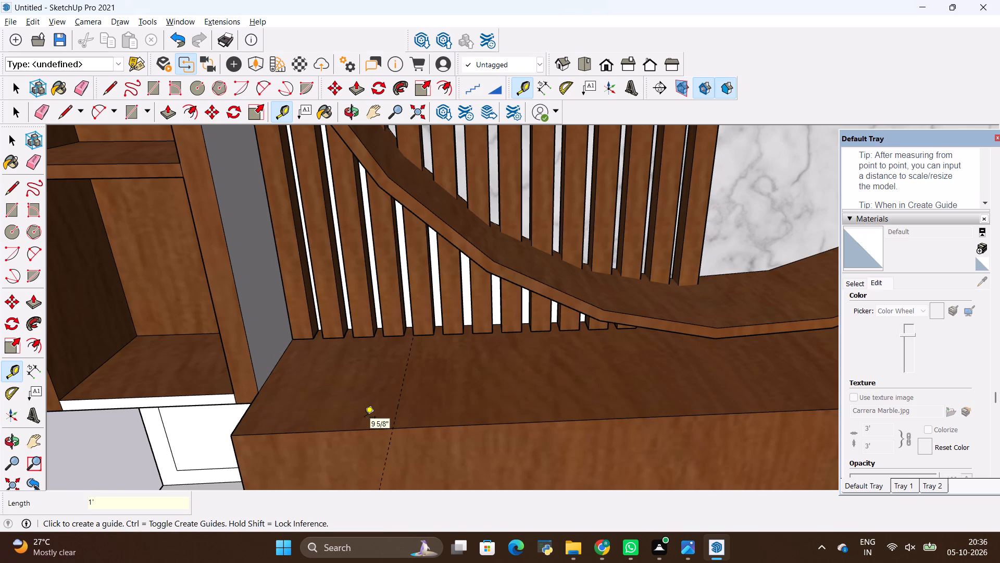
# Place a matching guide across the console's top face, 1' in from its right end edge.
pyautogui.scroll(-9, 405, 382)
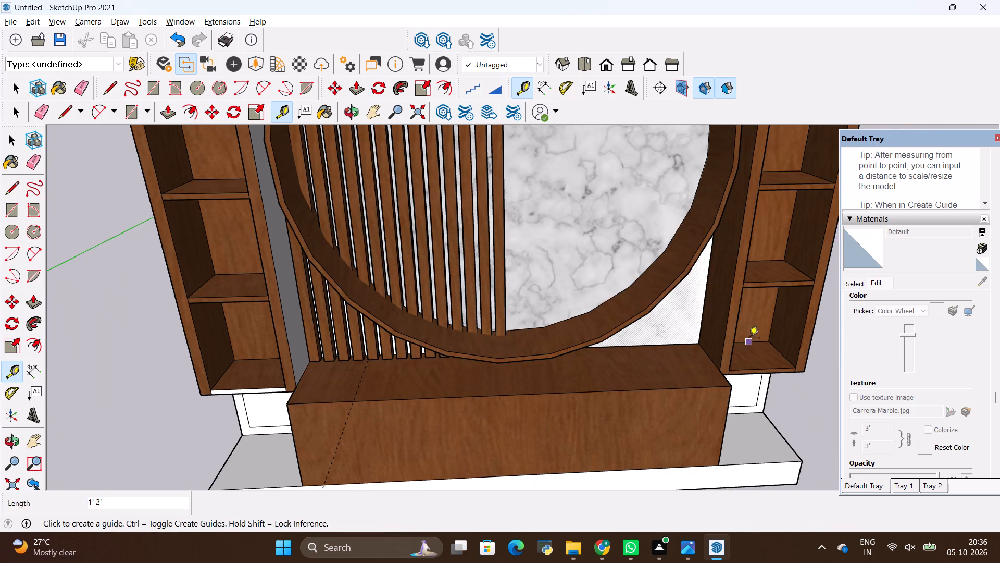
pyautogui.scroll(10, 726, 371)
pyautogui.click(726, 384)
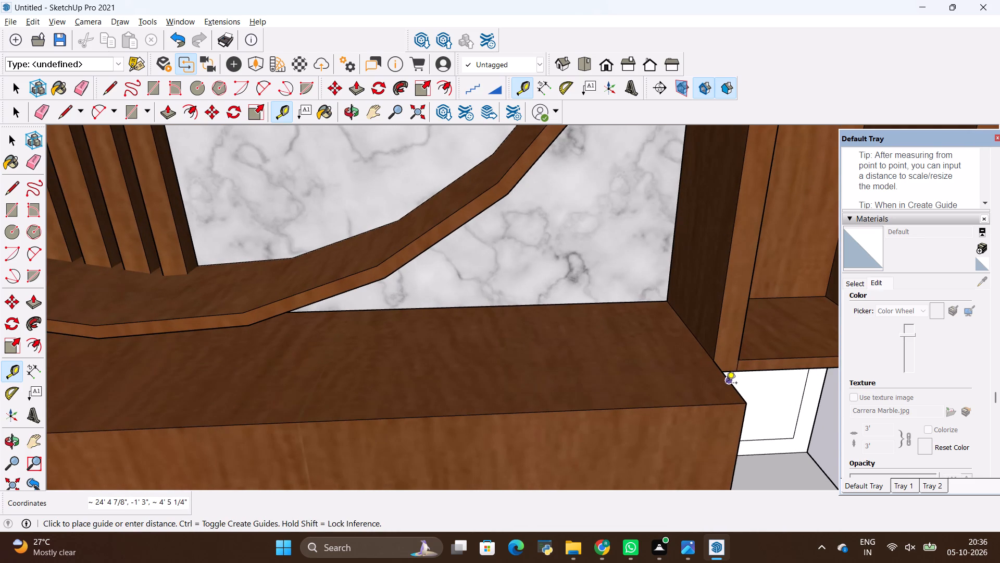
pyautogui.press('BackSpace')
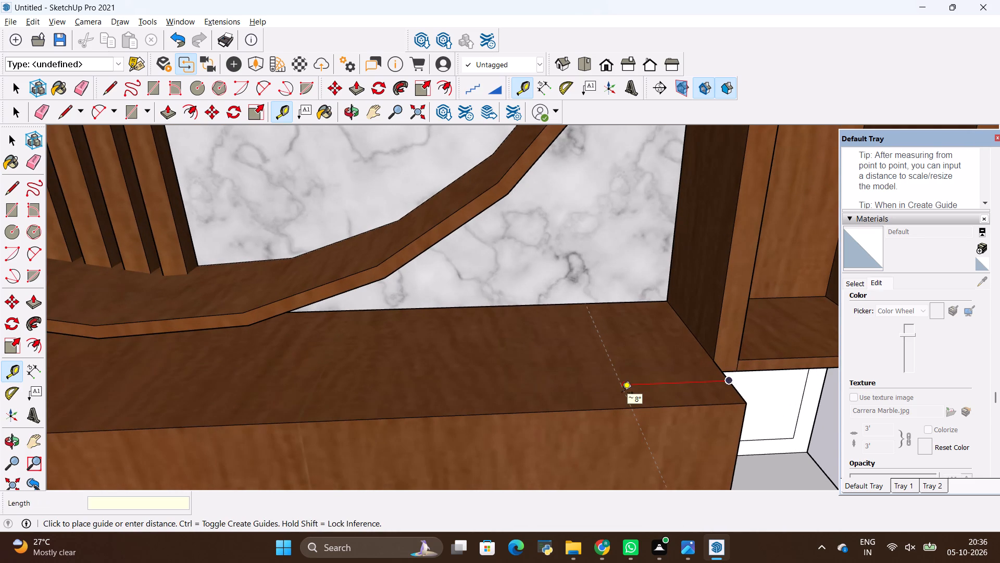
pyautogui.write("1'")
pyautogui.press('Return')
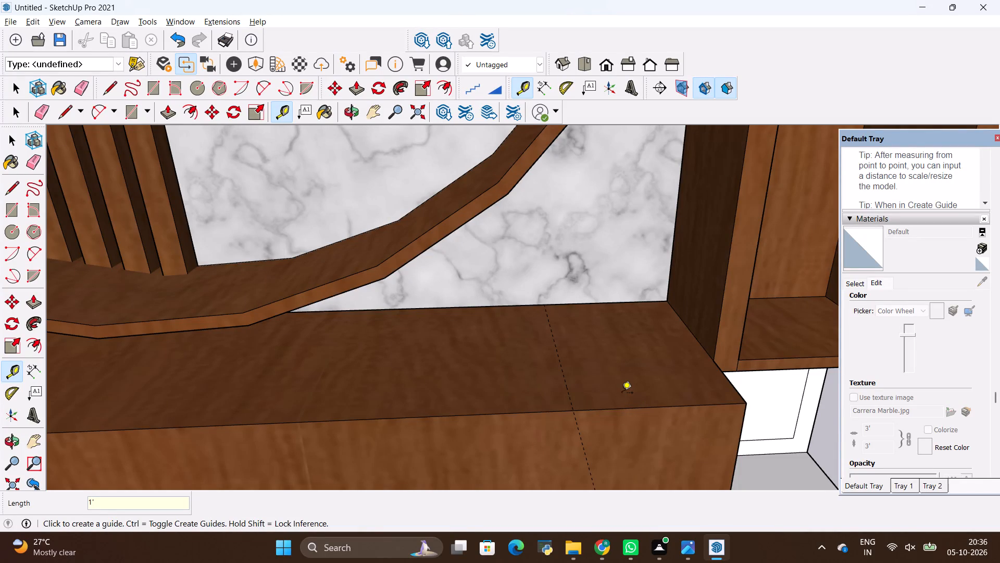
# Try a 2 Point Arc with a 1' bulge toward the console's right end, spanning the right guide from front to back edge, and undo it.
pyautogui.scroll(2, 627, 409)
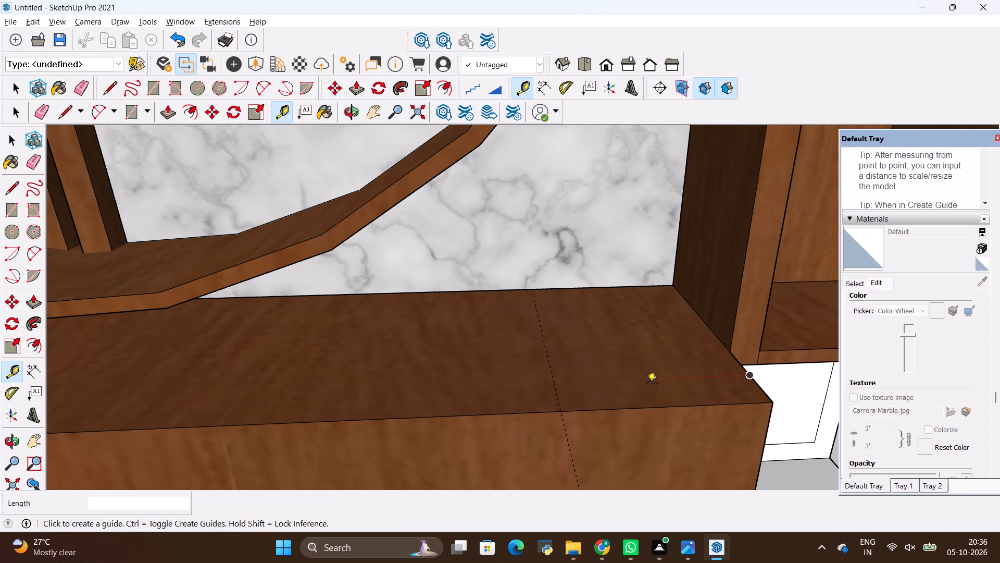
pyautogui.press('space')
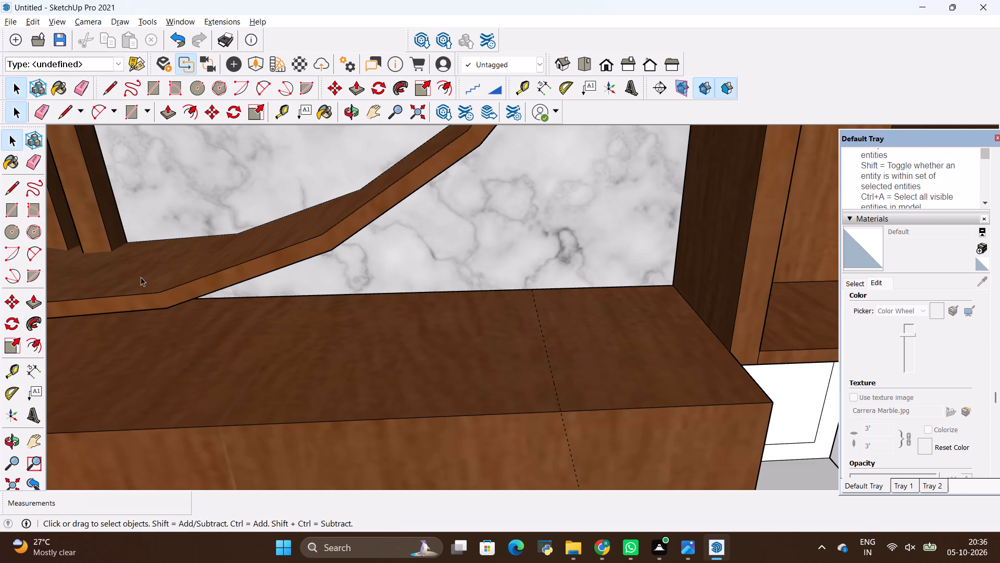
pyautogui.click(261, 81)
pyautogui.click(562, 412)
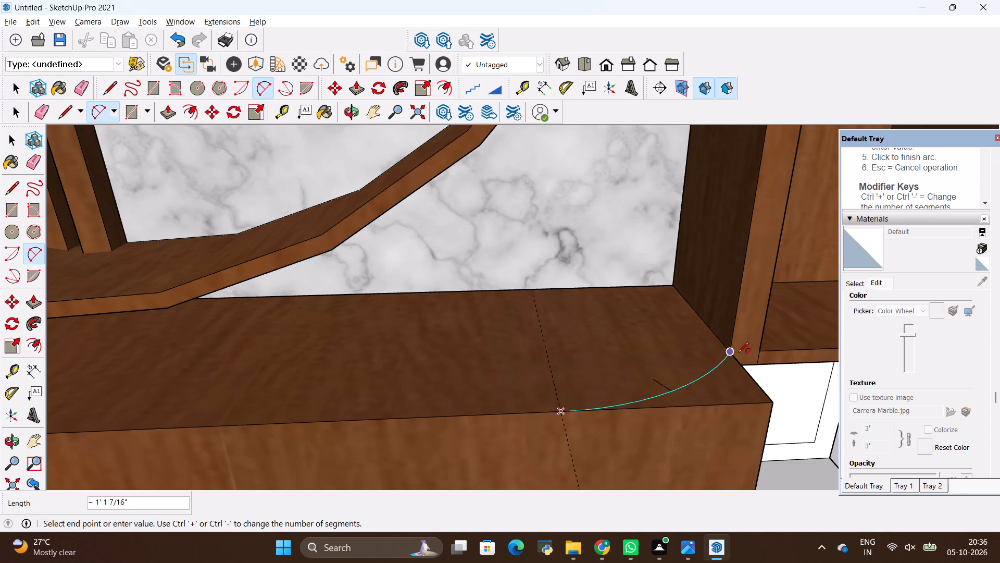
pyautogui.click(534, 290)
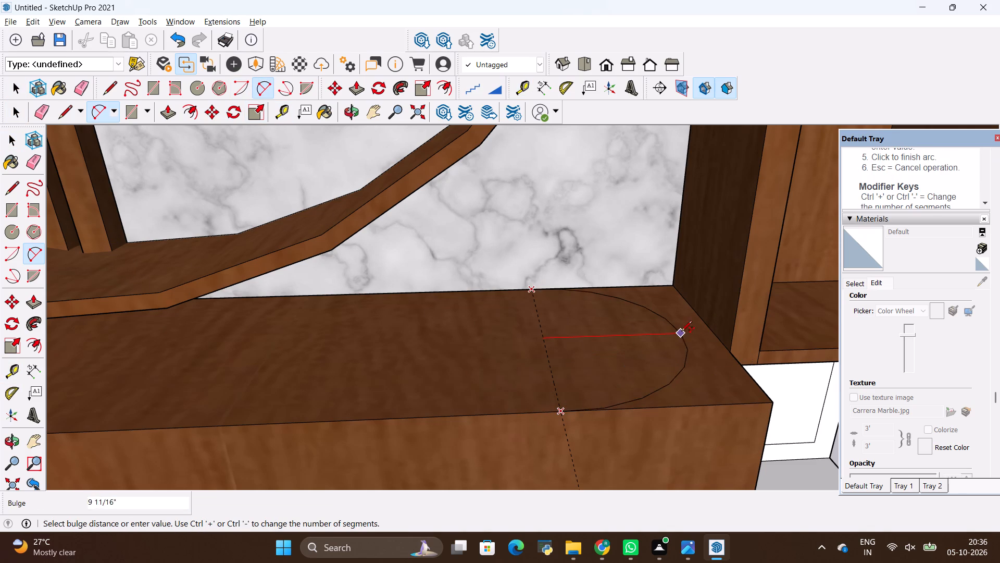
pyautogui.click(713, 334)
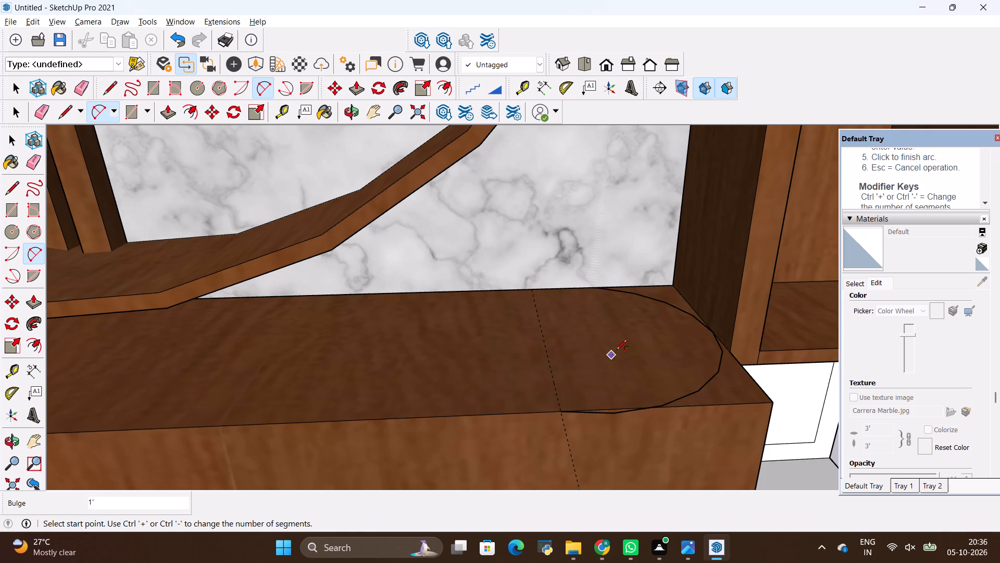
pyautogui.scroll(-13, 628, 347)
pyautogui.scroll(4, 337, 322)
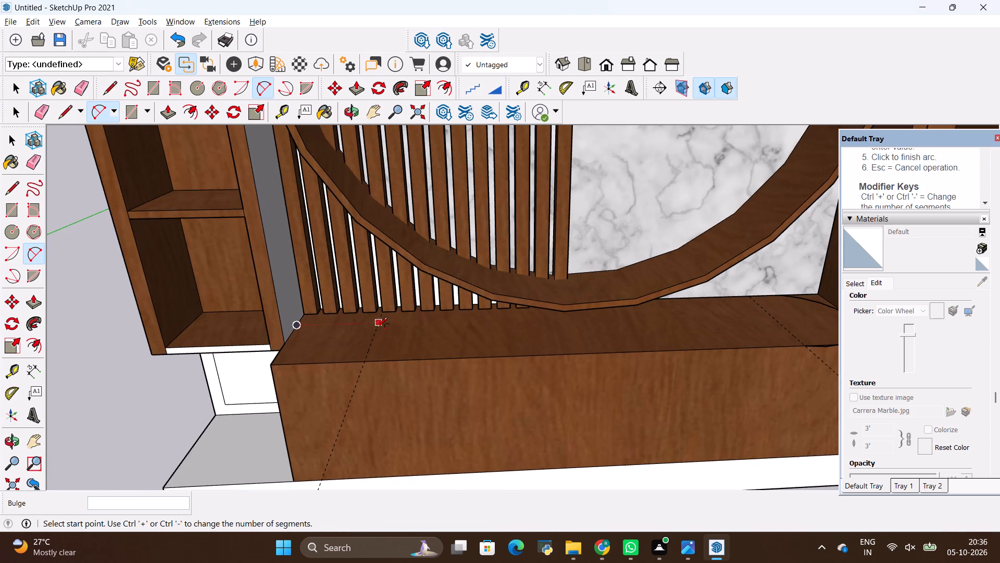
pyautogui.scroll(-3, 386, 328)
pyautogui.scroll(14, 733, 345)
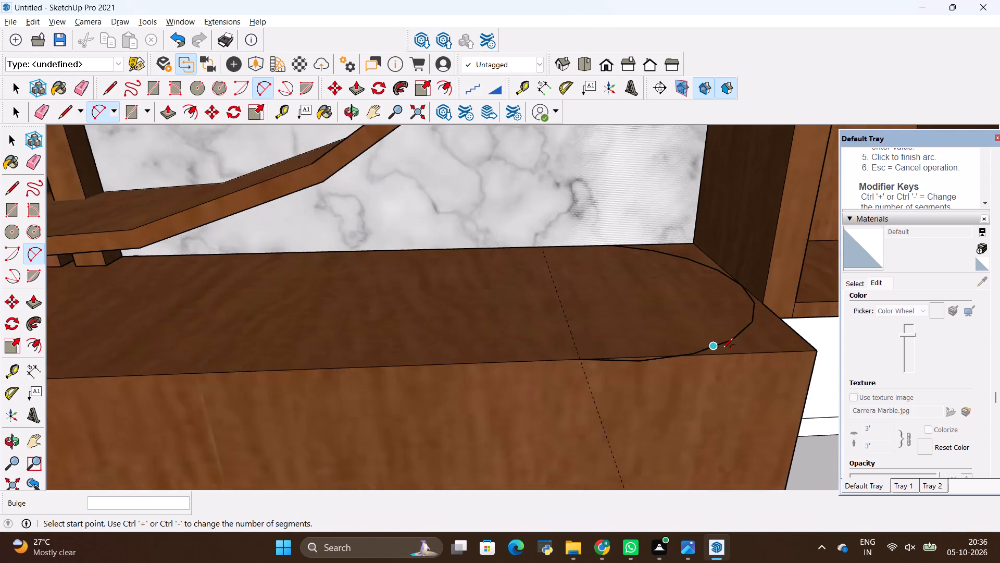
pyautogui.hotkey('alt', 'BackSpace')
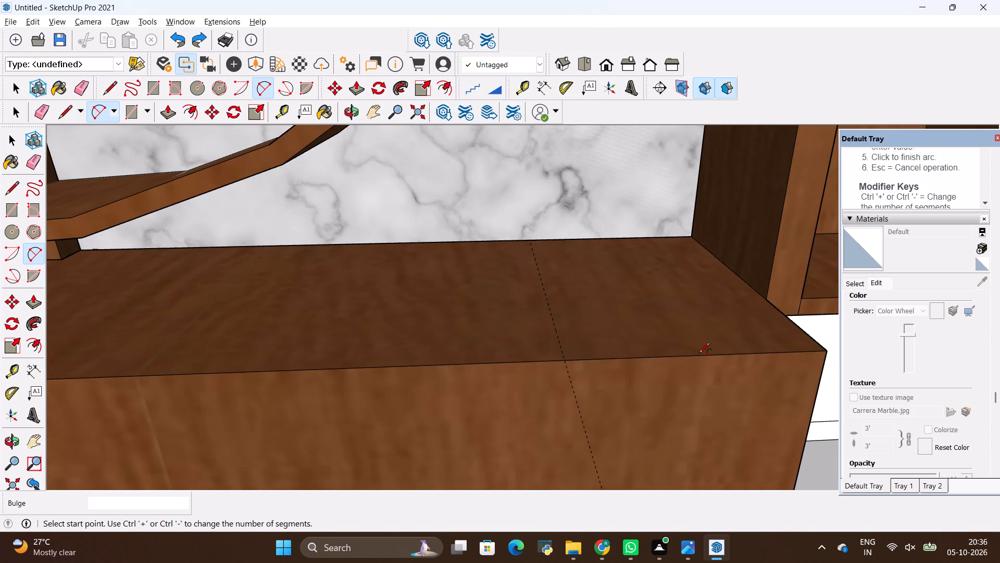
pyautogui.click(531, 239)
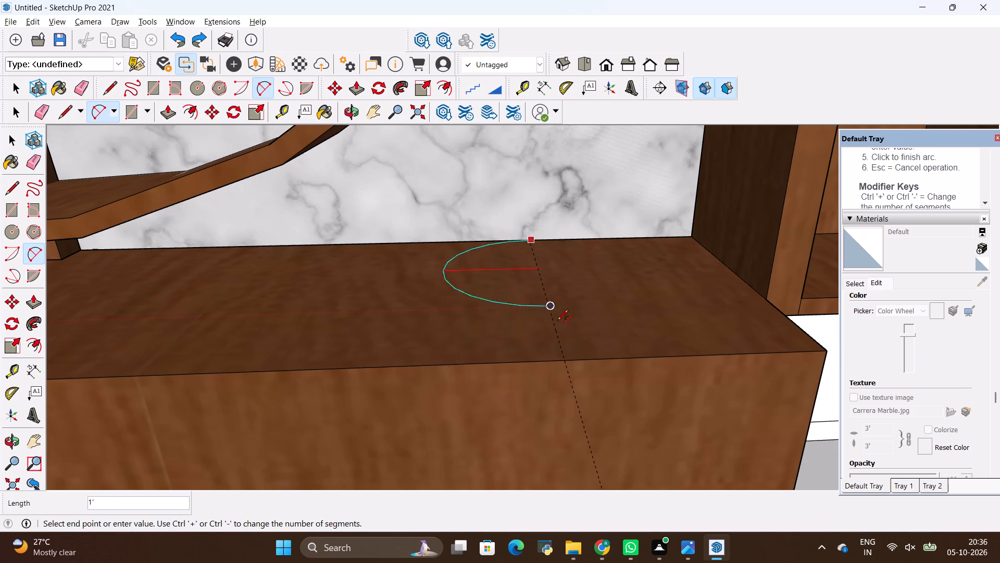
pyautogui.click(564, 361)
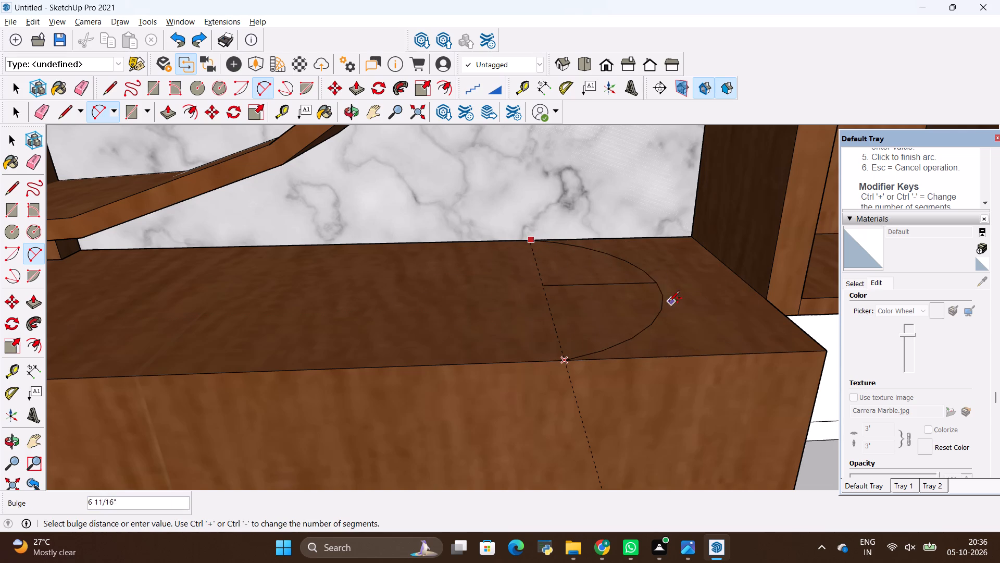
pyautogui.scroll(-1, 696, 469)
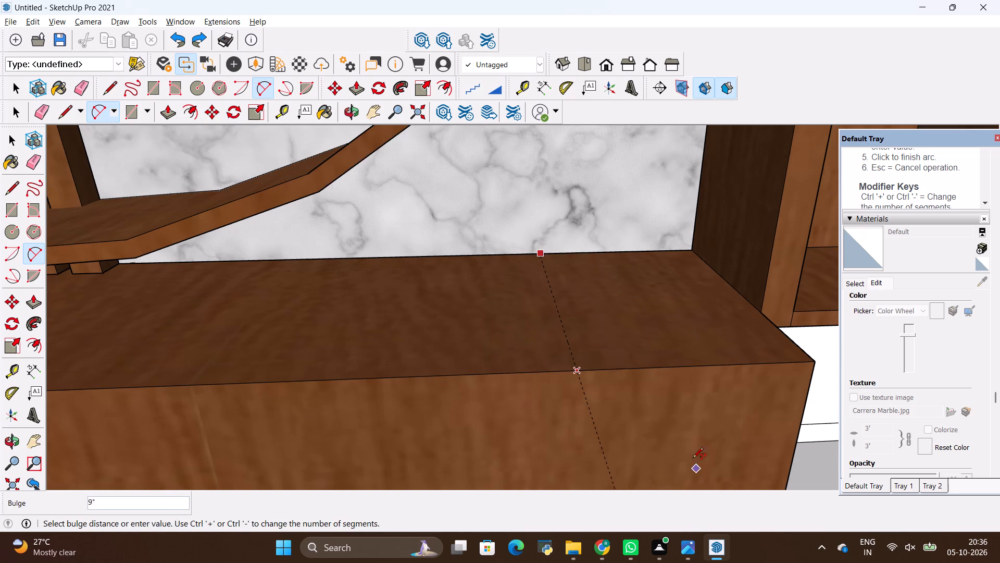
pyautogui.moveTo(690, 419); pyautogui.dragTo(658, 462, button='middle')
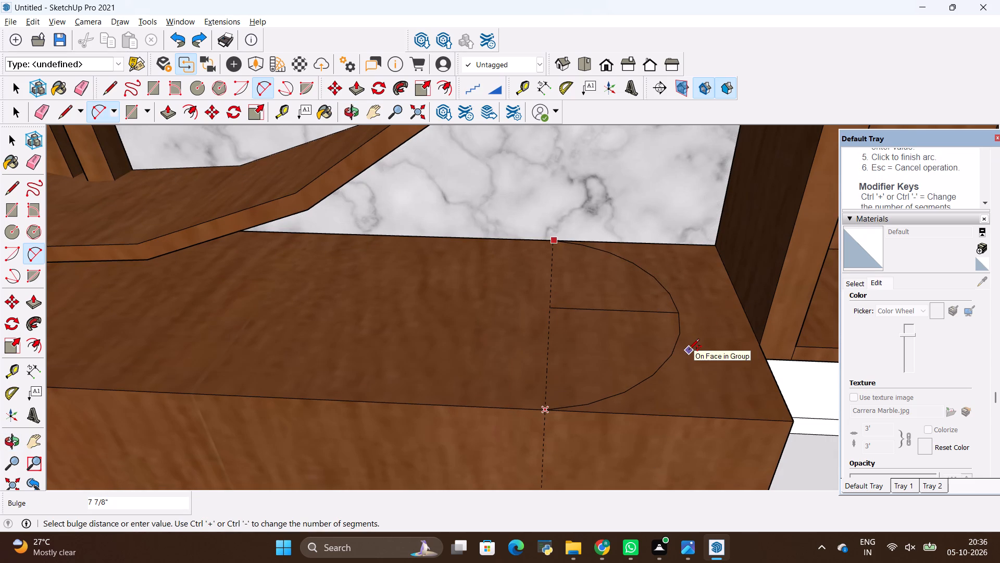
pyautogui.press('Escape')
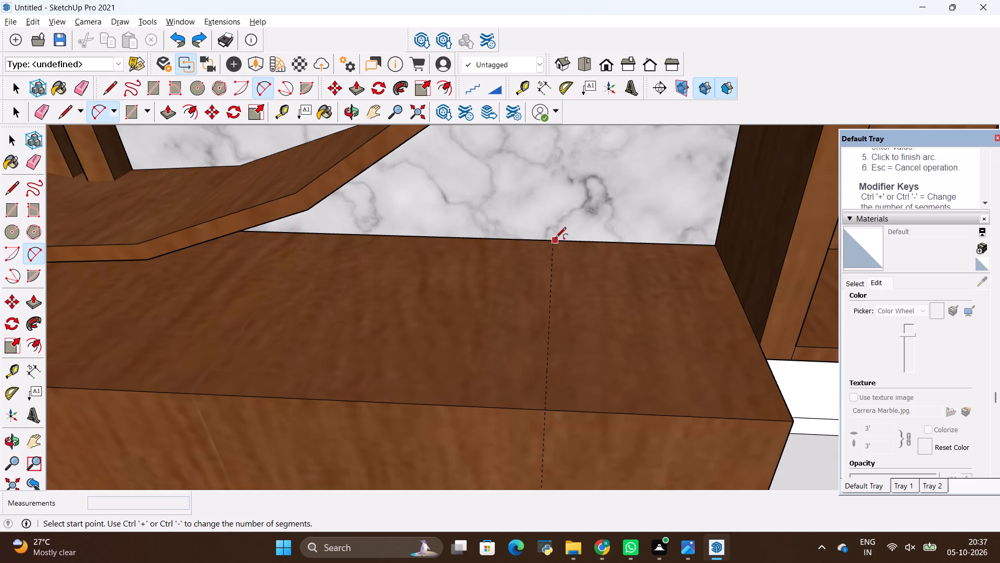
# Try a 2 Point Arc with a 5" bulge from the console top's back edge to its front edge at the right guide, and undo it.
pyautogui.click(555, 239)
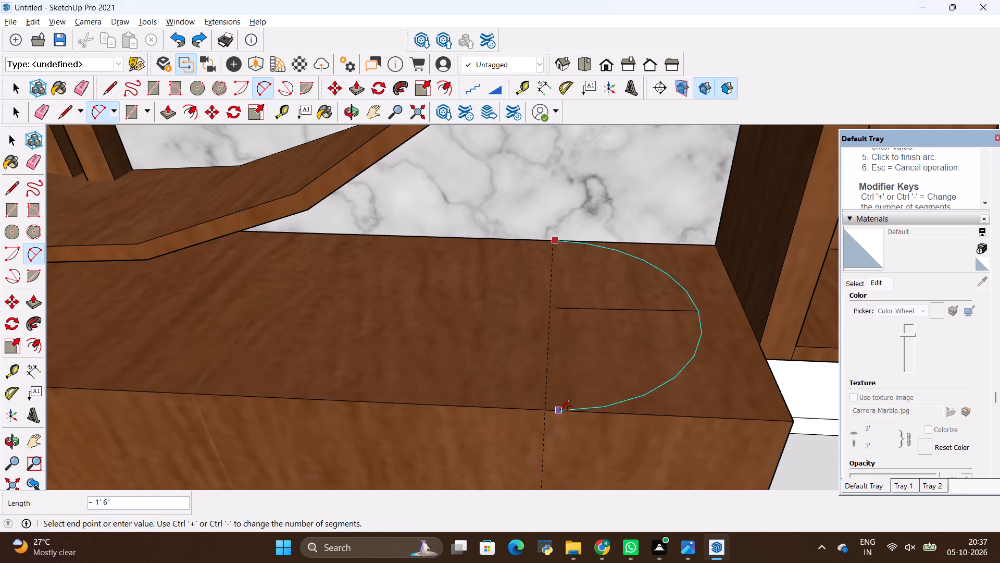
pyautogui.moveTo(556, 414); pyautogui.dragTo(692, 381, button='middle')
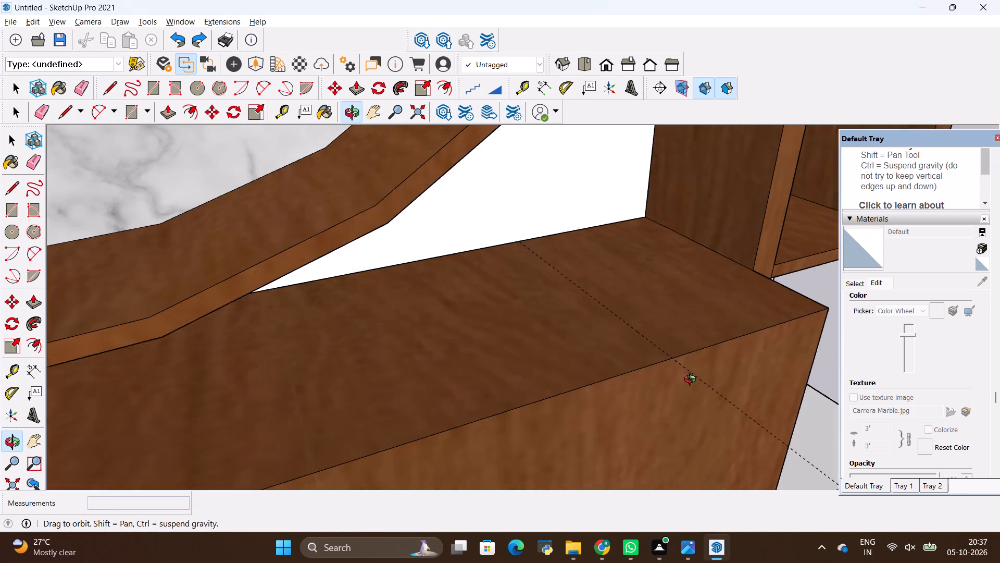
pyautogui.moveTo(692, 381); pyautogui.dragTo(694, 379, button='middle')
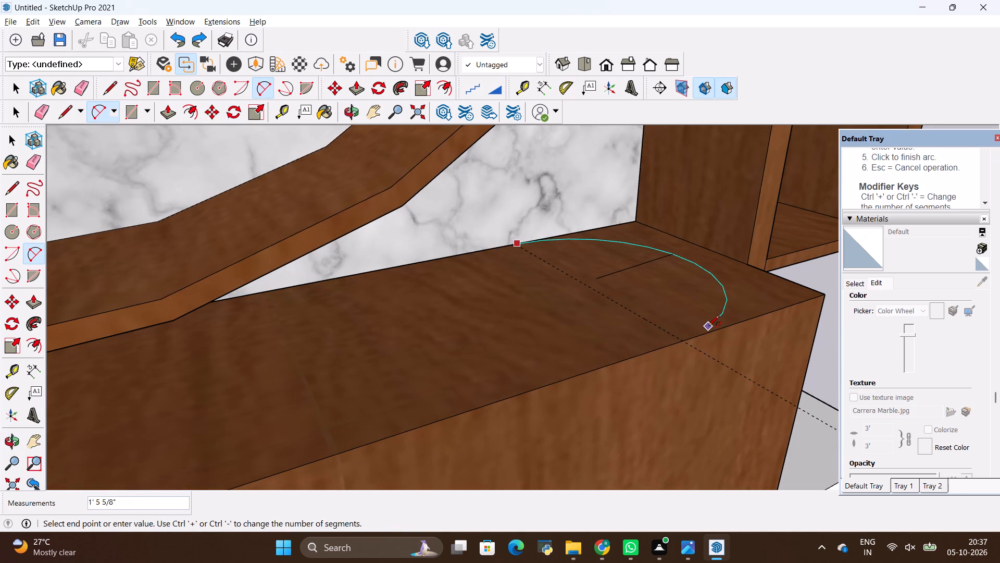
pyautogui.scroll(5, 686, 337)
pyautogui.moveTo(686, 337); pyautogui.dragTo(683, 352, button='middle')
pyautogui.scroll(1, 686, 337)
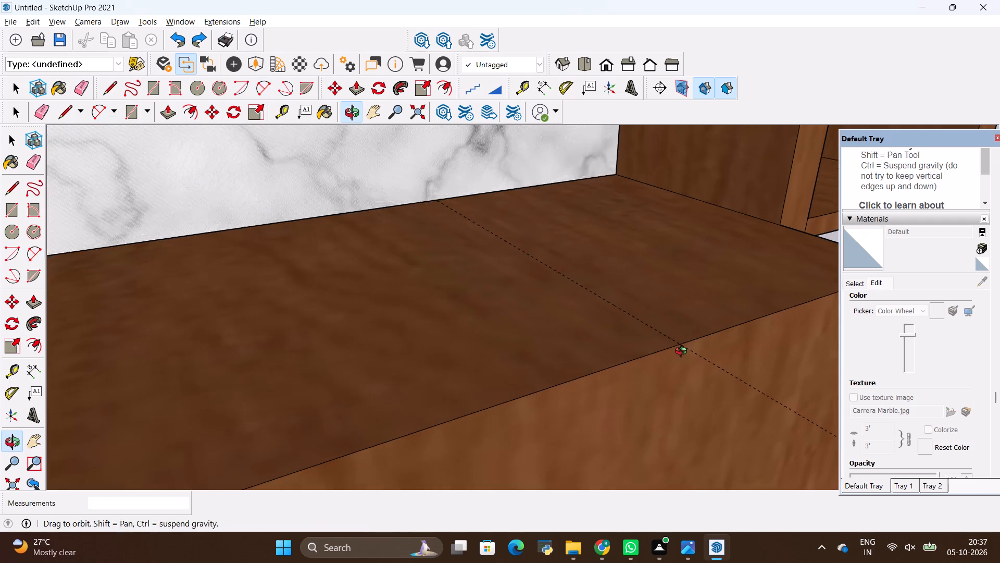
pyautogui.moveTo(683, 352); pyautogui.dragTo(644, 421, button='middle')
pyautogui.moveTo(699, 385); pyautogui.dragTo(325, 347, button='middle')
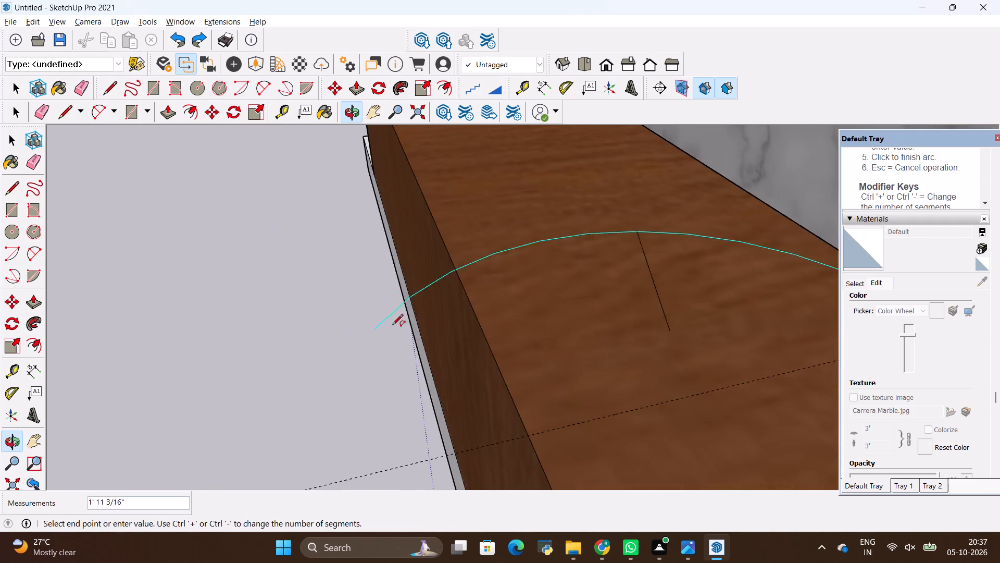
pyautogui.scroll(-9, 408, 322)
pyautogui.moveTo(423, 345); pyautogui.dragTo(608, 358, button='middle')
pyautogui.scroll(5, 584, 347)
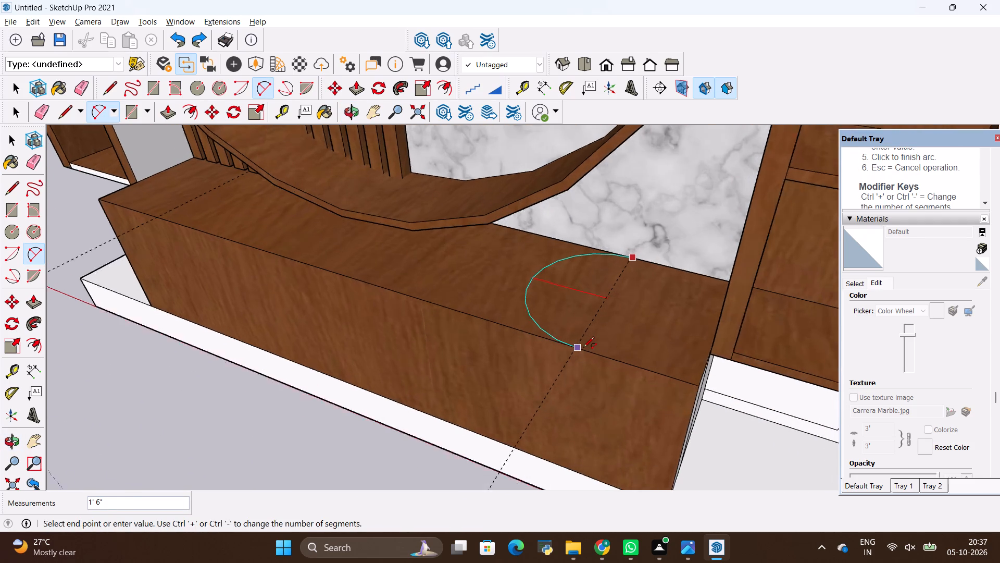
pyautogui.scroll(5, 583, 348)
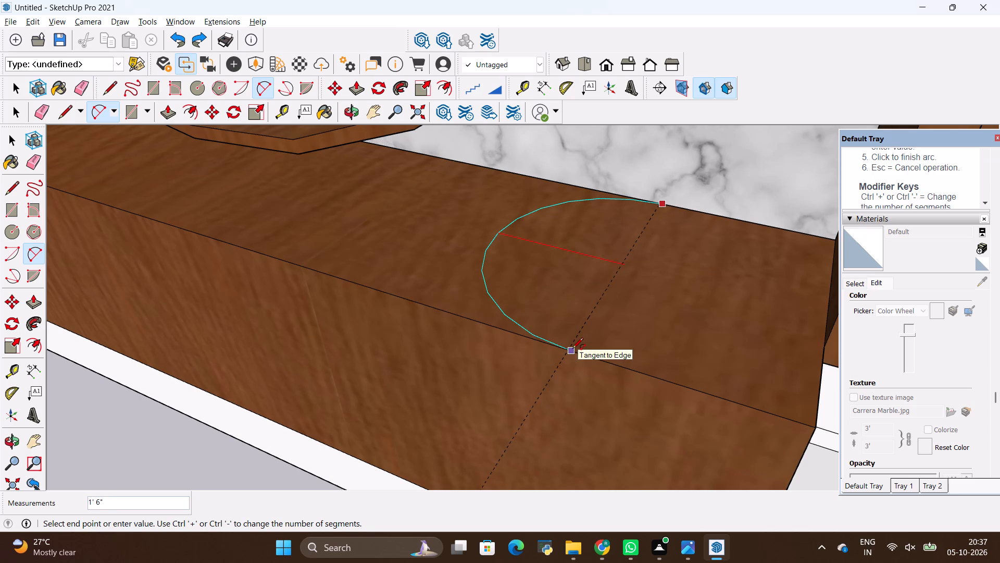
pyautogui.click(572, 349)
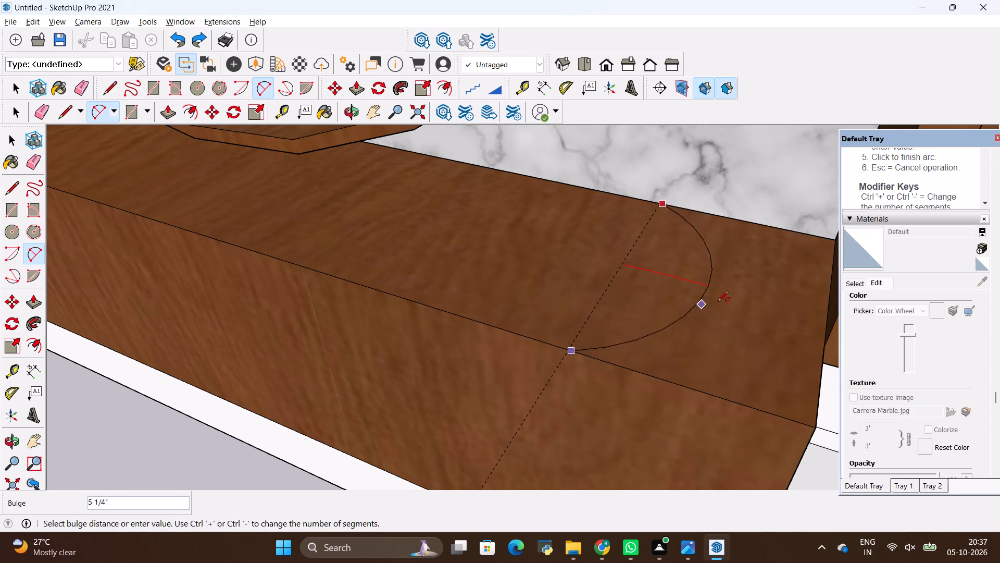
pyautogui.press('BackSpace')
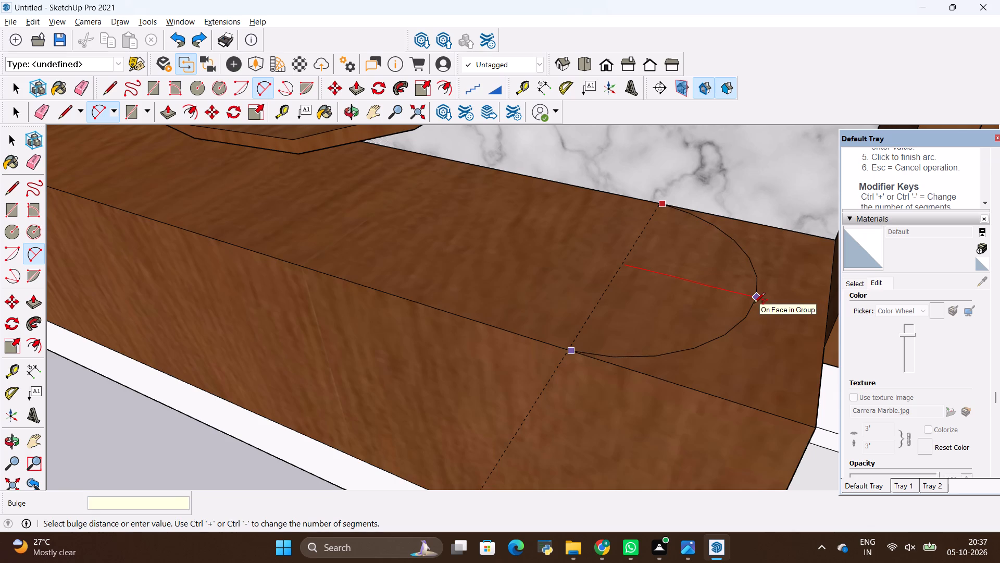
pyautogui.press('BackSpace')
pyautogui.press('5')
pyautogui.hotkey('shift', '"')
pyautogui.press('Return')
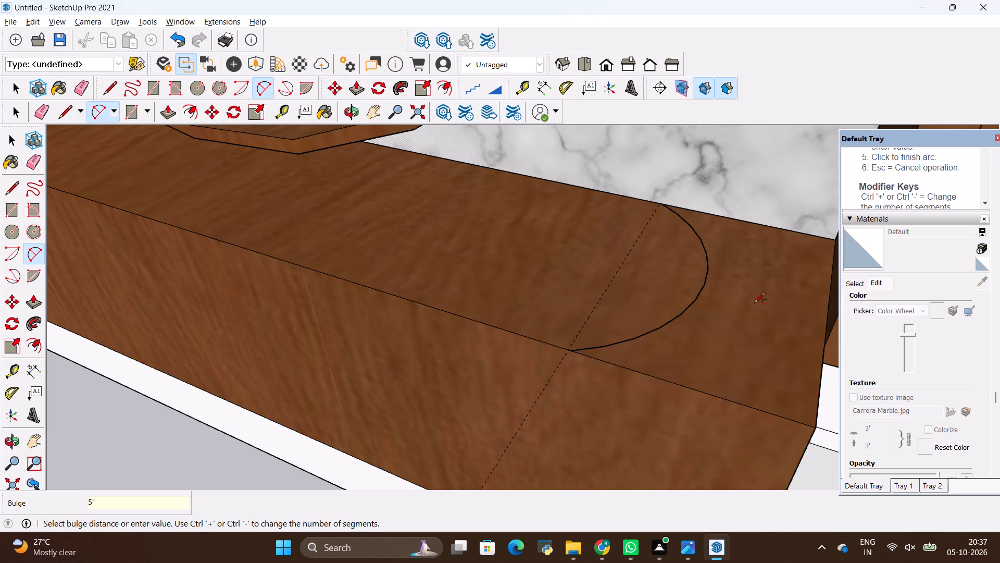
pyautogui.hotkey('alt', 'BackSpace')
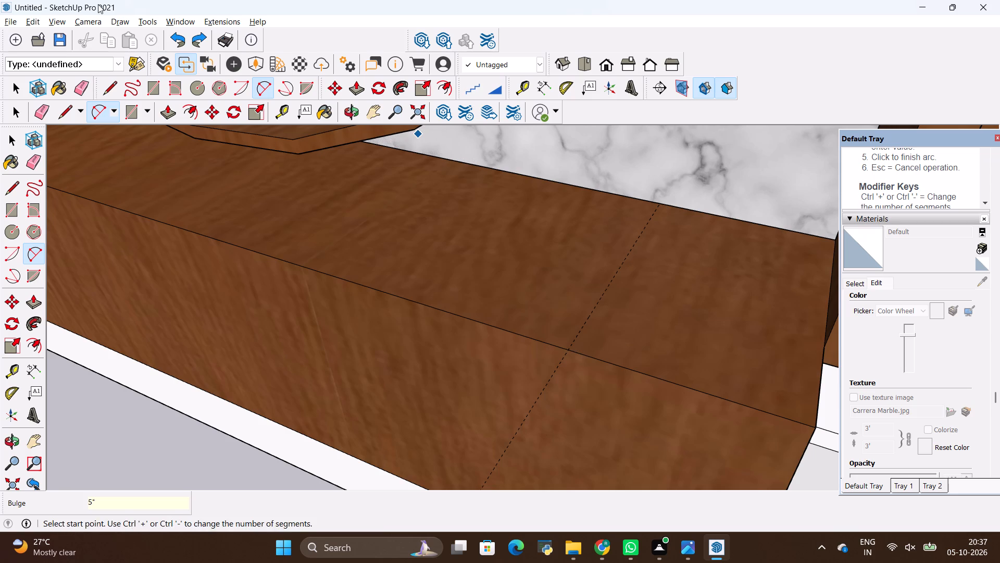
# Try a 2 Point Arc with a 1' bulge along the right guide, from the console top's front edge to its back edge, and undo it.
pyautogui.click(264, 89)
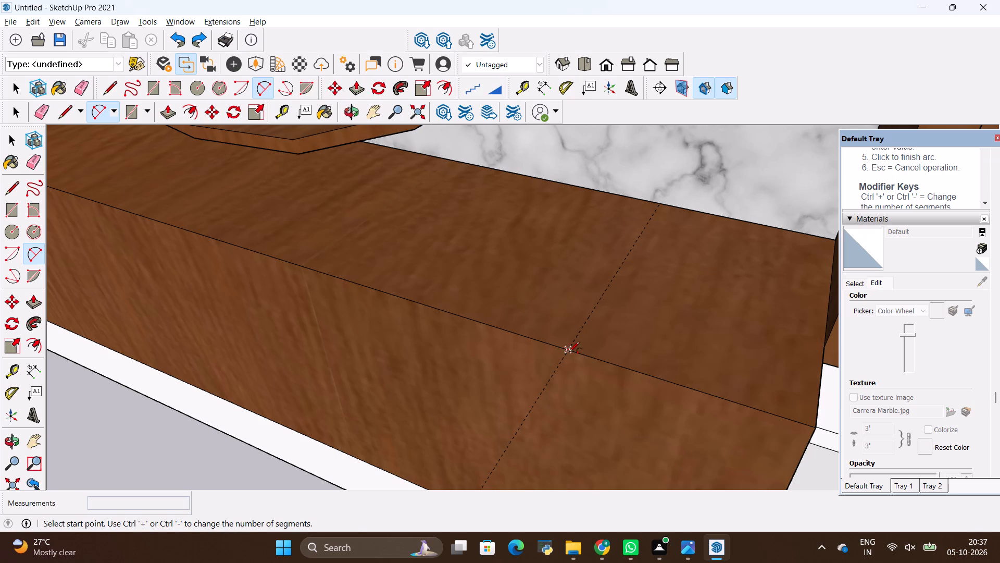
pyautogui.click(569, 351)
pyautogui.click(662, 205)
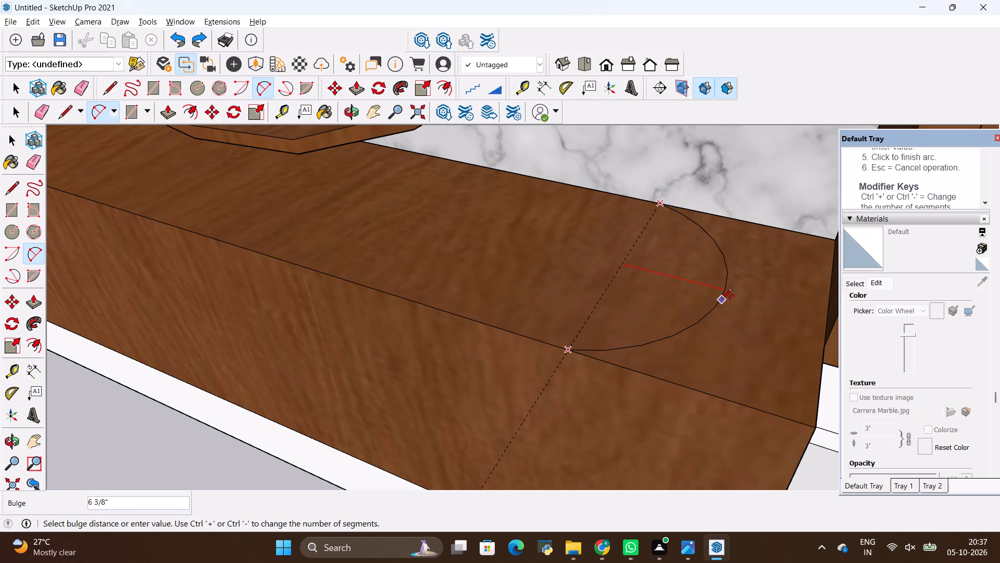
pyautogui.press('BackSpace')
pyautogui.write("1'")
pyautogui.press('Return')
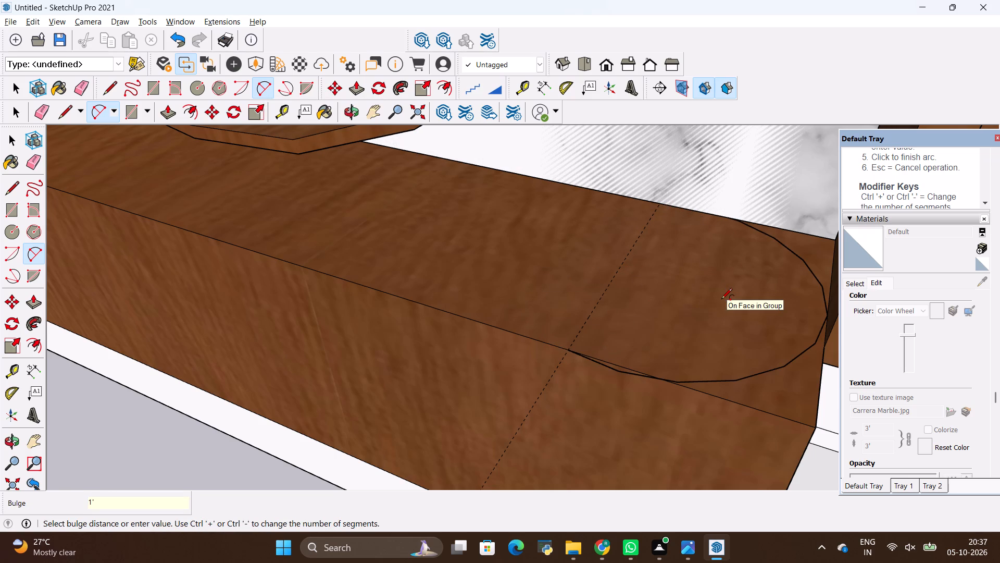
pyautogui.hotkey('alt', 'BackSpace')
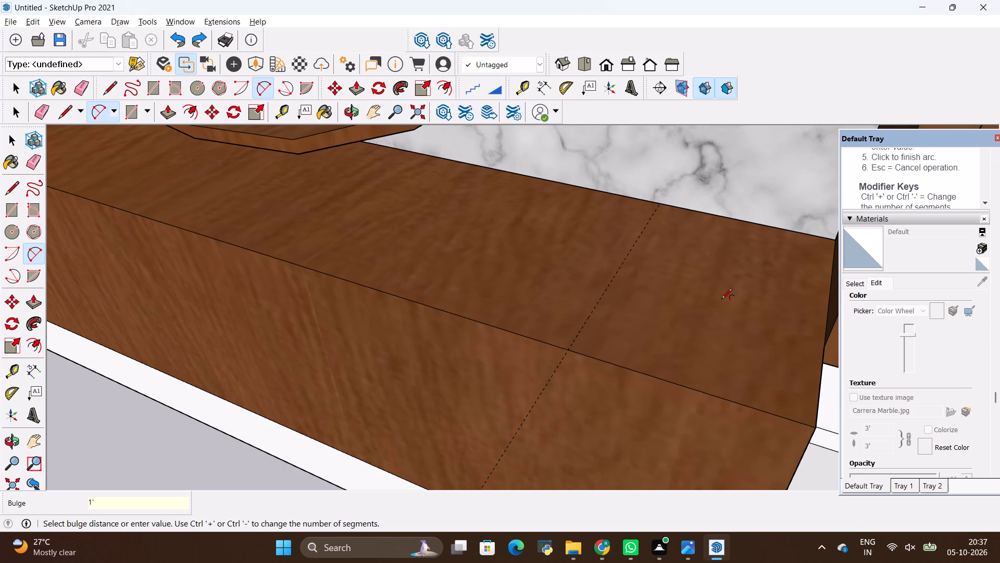
# Draw a 2 Point Arc on the console top from front to back edge at the right guide, bulging about 8" toward the right end.
pyautogui.click(261, 85)
pyautogui.click(568, 346)
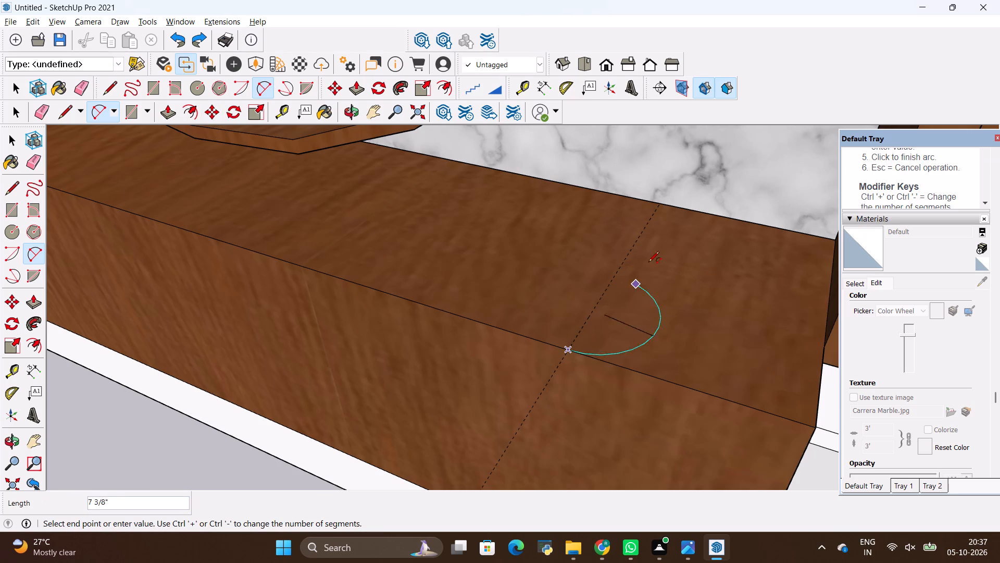
pyautogui.click(657, 203)
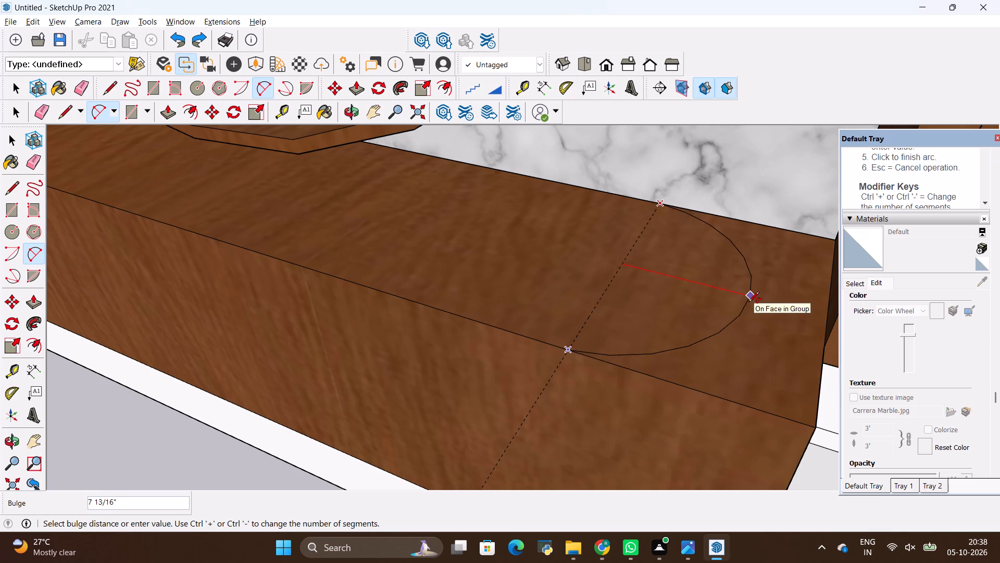
pyautogui.click(748, 303)
# Draw a matching 2 Point Arc from front to back edge at the left guide, bulging about 6 3/4" toward the console's left end.
pyautogui.scroll(-10, 478, 417)
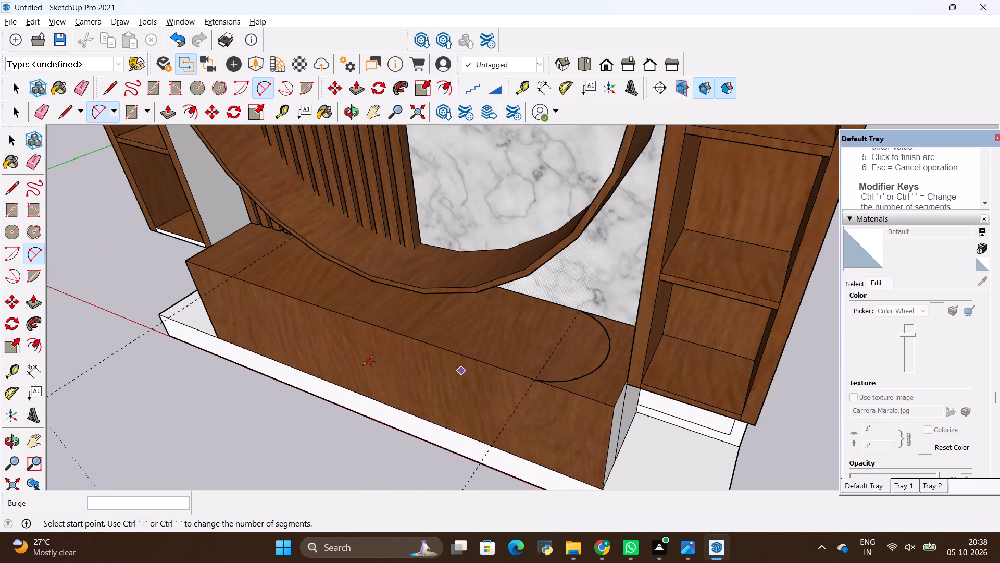
pyautogui.moveTo(342, 361); pyautogui.dragTo(494, 337, button='middle')
pyautogui.scroll(6, 106, 357)
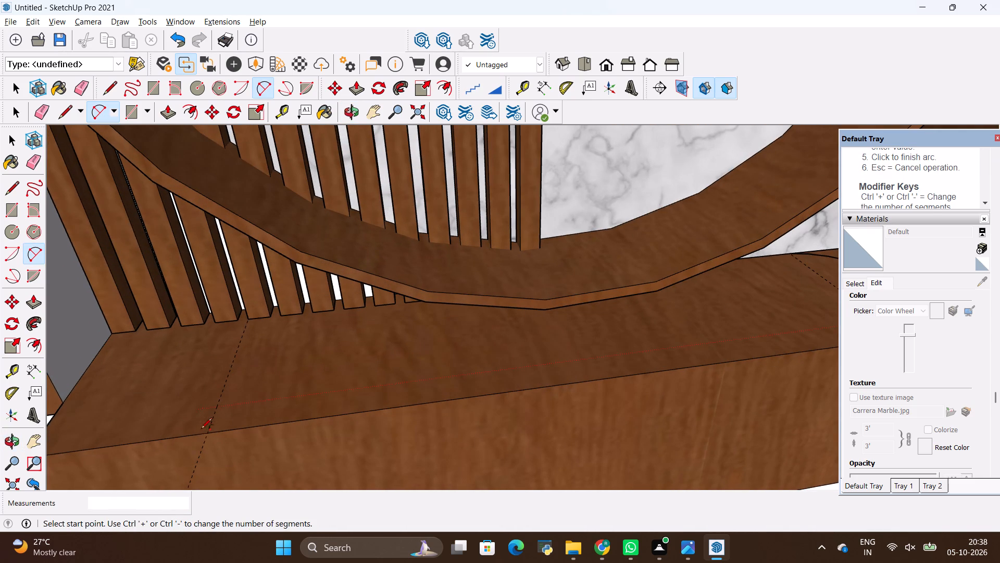
pyautogui.click(204, 437)
pyautogui.scroll(4, 233, 311)
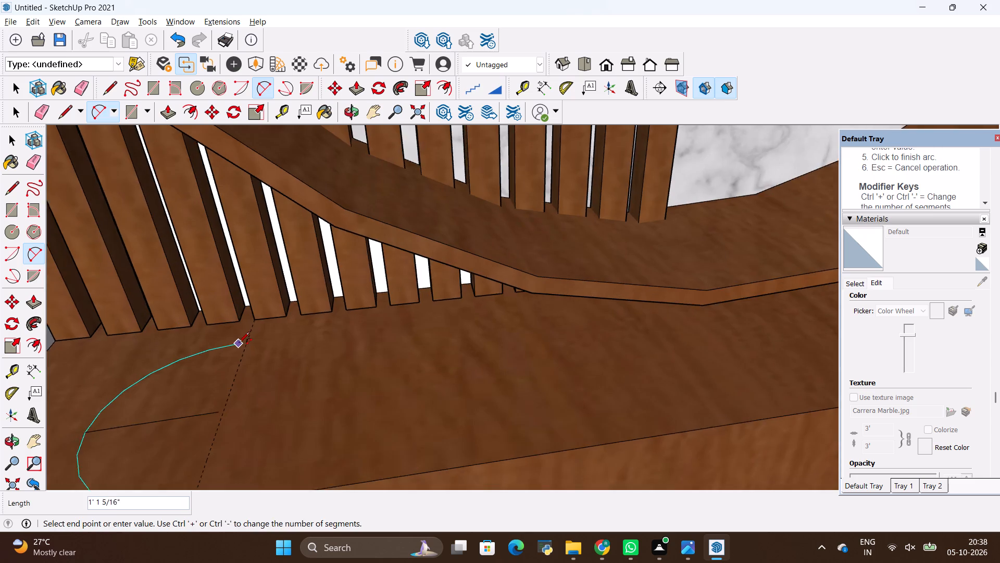
pyautogui.moveTo(240, 345); pyautogui.dragTo(326, 360, button='middle')
pyautogui.scroll(3, 254, 372)
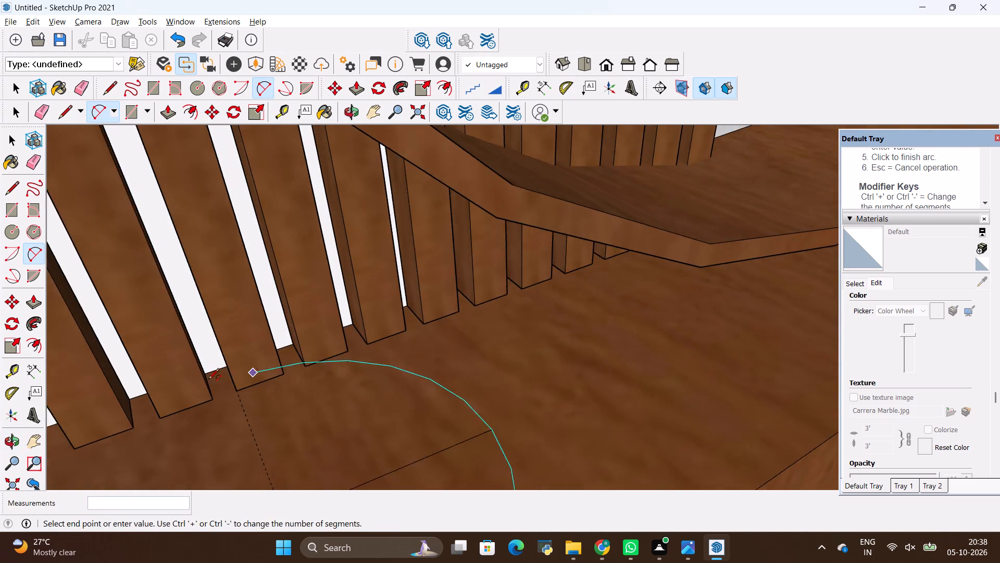
pyautogui.scroll(10, 208, 380)
pyautogui.moveTo(237, 395); pyautogui.dragTo(251, 365, button='middle')
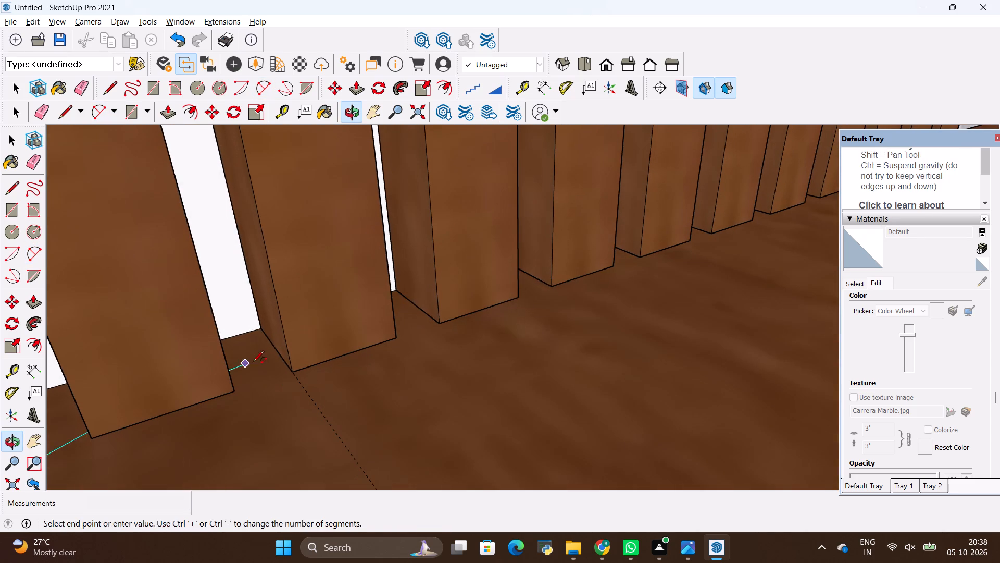
pyautogui.click(258, 324)
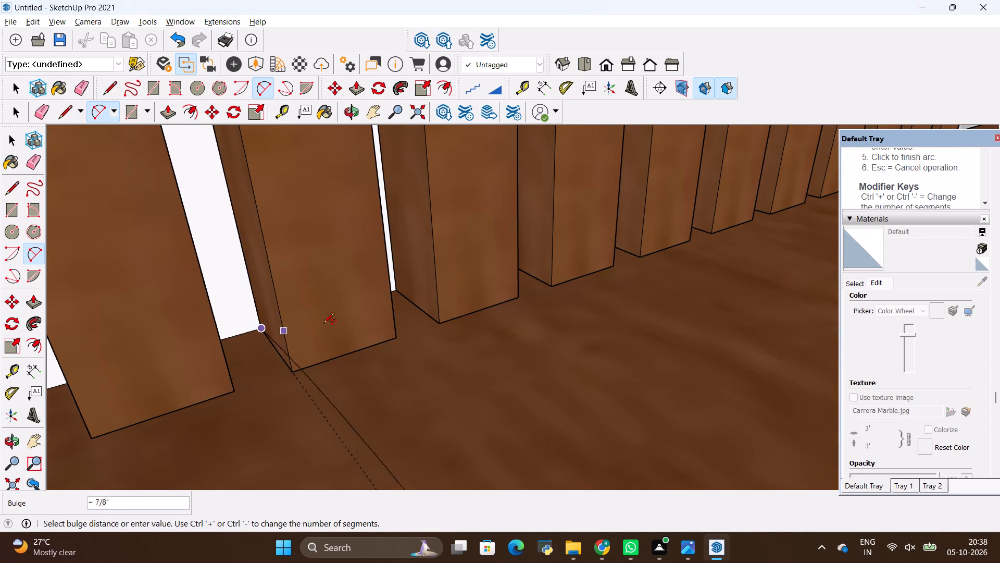
pyautogui.scroll(-17, 340, 320)
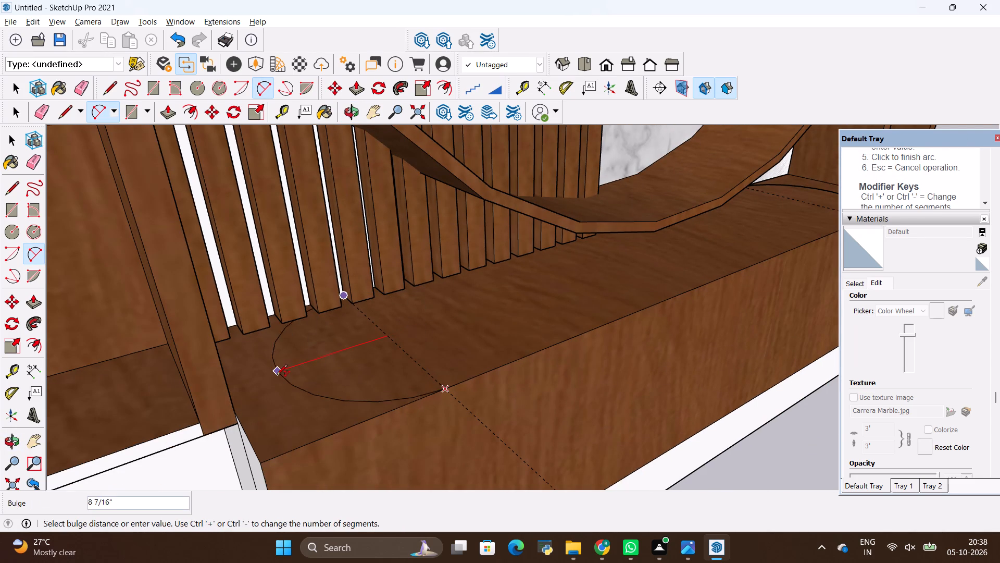
pyautogui.moveTo(319, 373); pyautogui.dragTo(223, 376, button='middle')
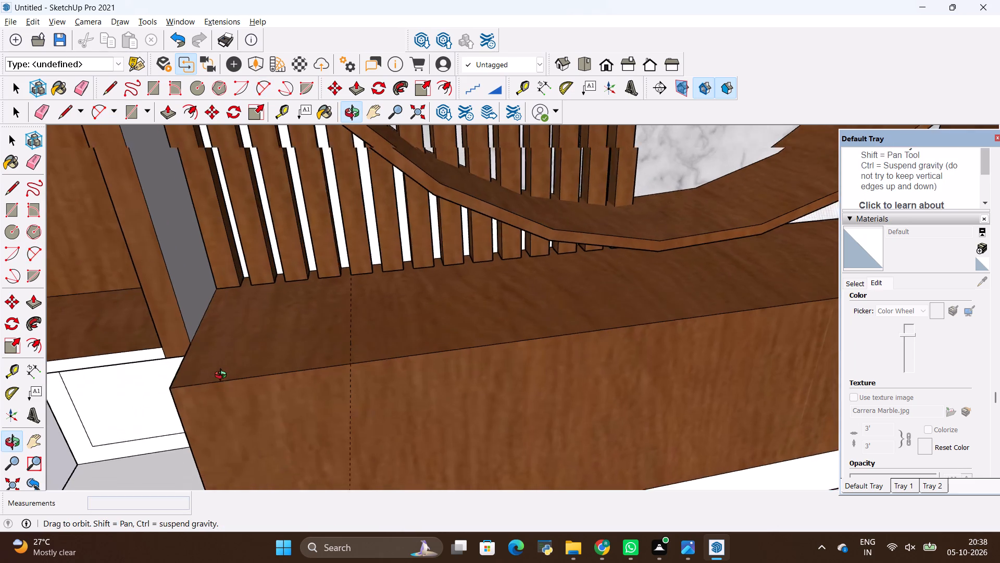
pyautogui.moveTo(223, 376); pyautogui.dragTo(220, 376, button='middle')
pyautogui.click(256, 346)
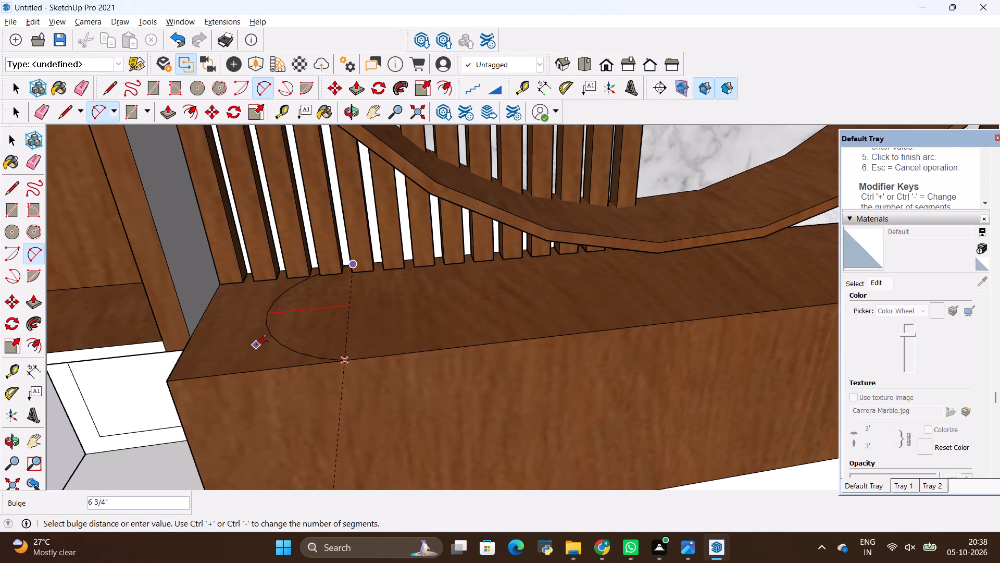
# Move the left arc about 5" along the red axis toward the console top's left end edge.
pyautogui.scroll(-5, 299, 342)
pyautogui.moveTo(428, 314); pyautogui.dragTo(412, 390, button='middle')
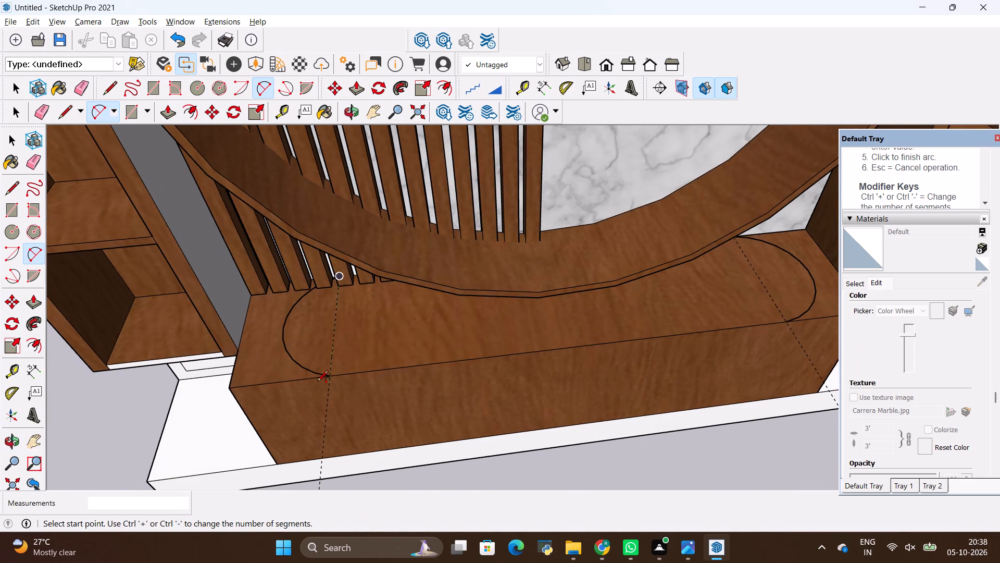
pyautogui.scroll(-3, 317, 382)
pyautogui.moveTo(559, 372); pyautogui.dragTo(538, 278, button='middle')
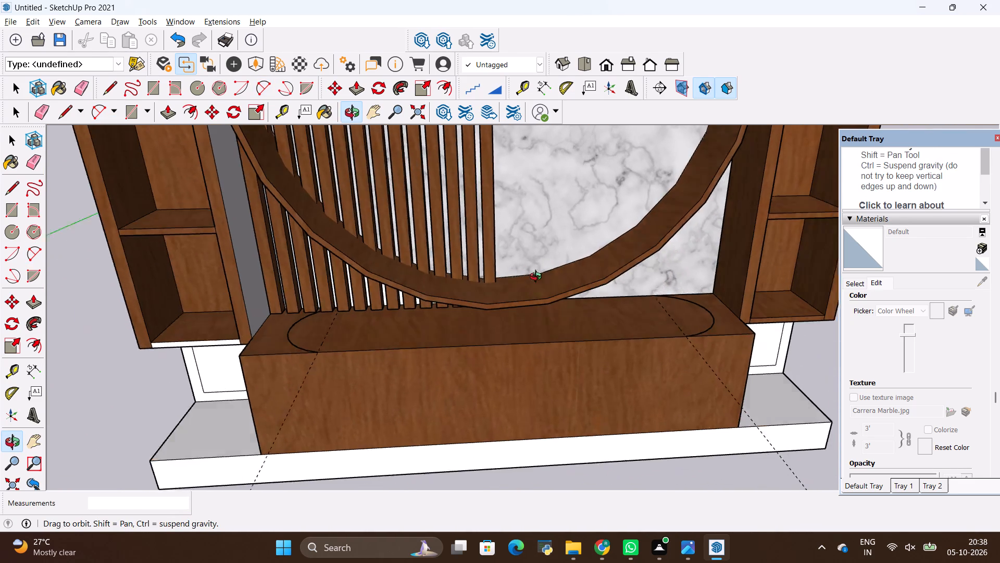
pyautogui.moveTo(538, 278); pyautogui.dragTo(538, 295, button='middle')
pyautogui.scroll(6, 319, 340)
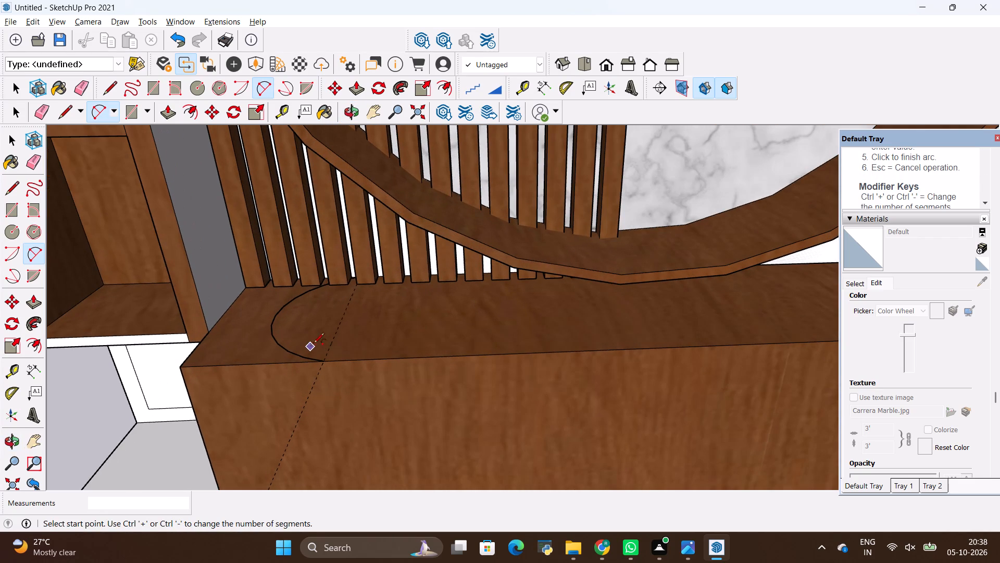
pyautogui.press('space')
pyautogui.click(304, 356)
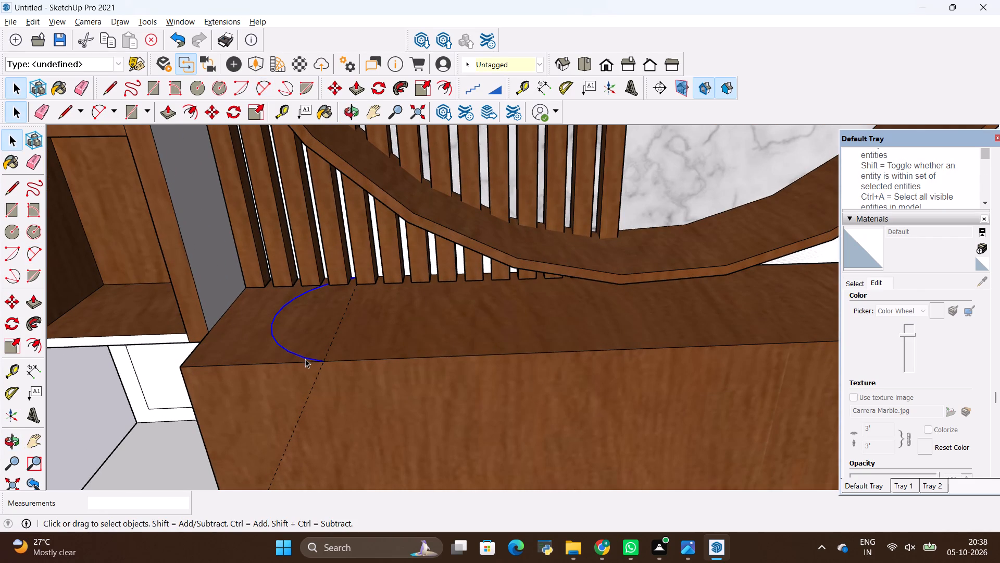
pyautogui.press('m')
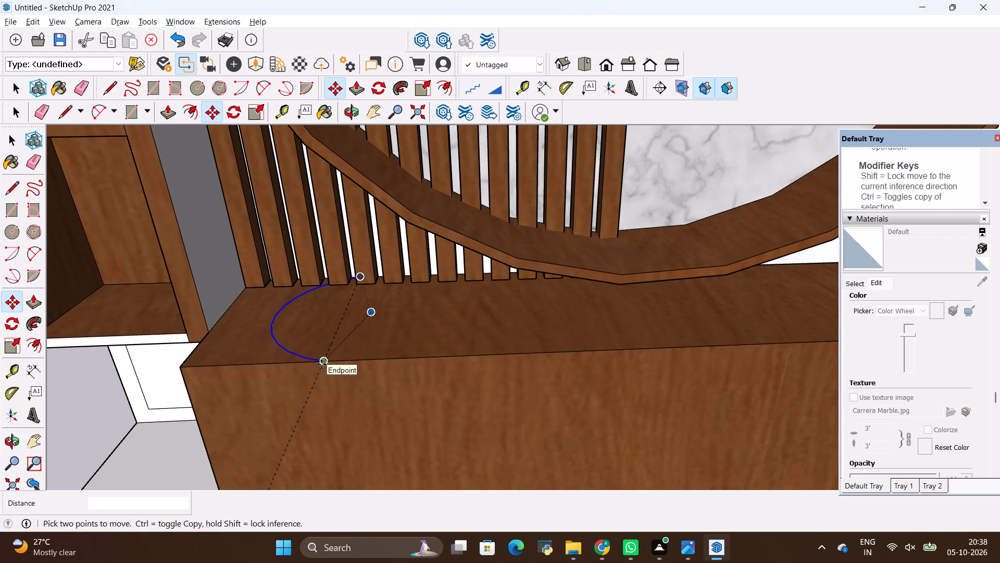
pyautogui.scroll(7, 269, 312)
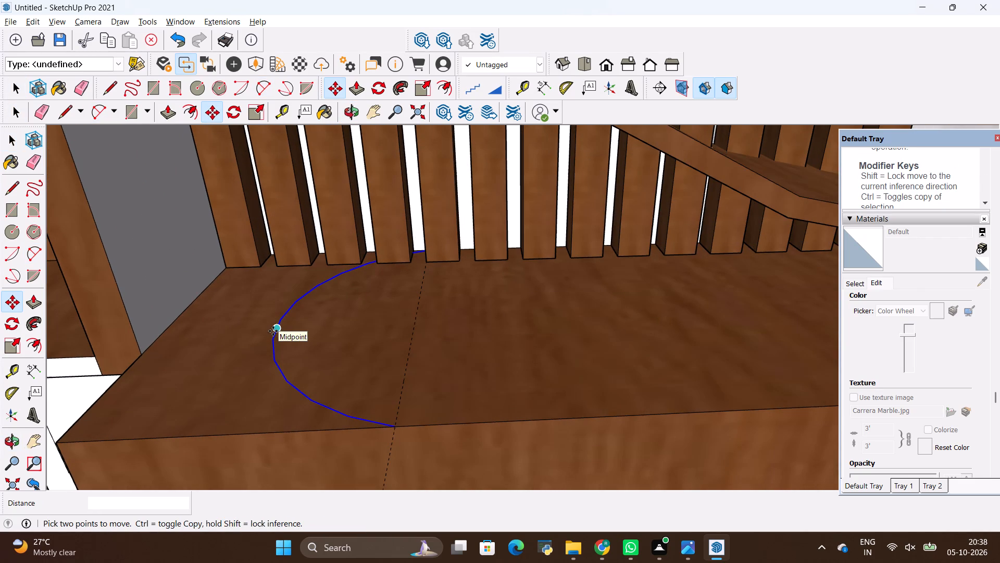
pyautogui.click(273, 331)
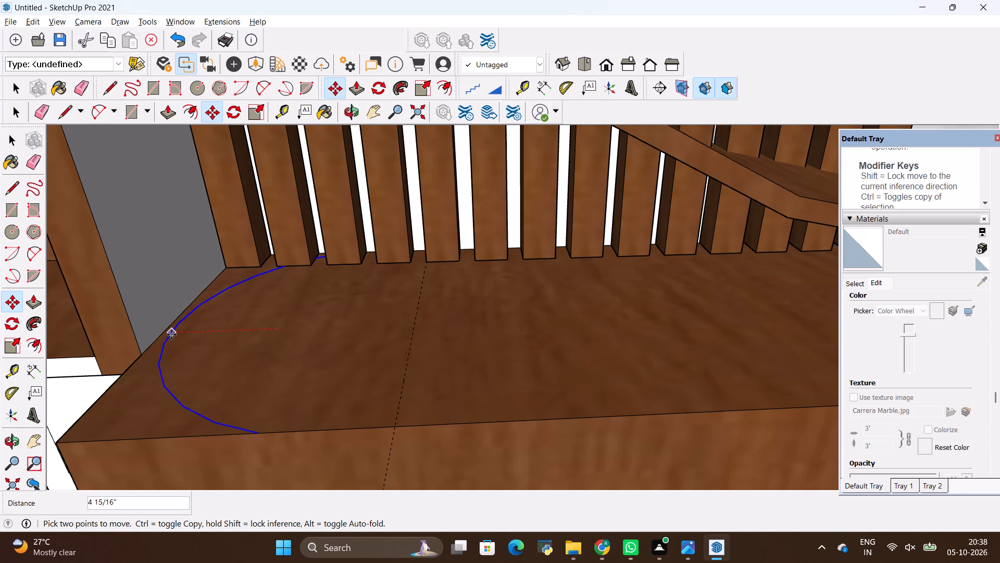
pyautogui.click(167, 333)
# Move the right arc outward along the console top to its right end edge, and clear the selection.
pyautogui.moveTo(381, 321); pyautogui.dragTo(385, 349, button='middle')
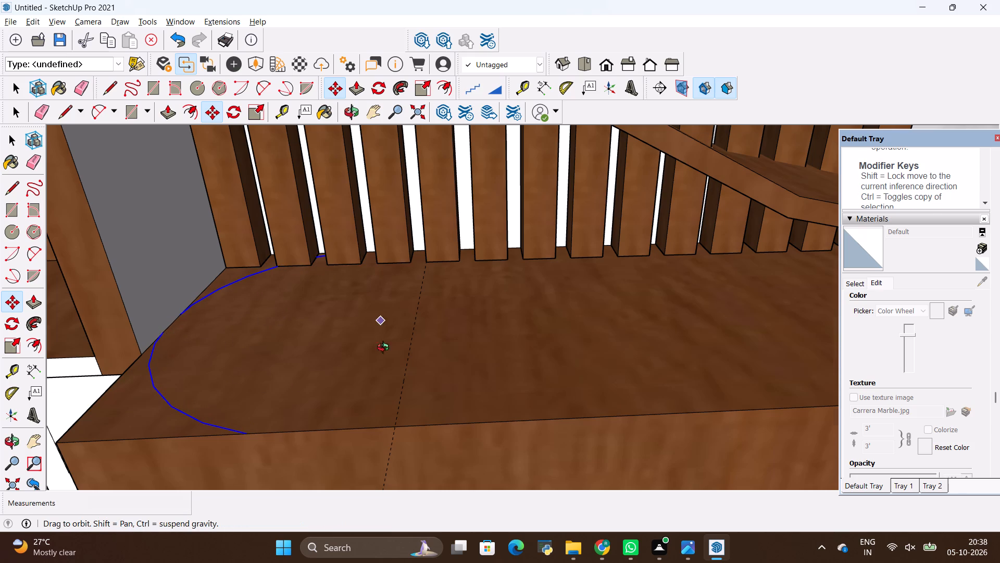
pyautogui.moveTo(385, 349); pyautogui.dragTo(382, 424, button='middle')
pyautogui.scroll(-9, 391, 397)
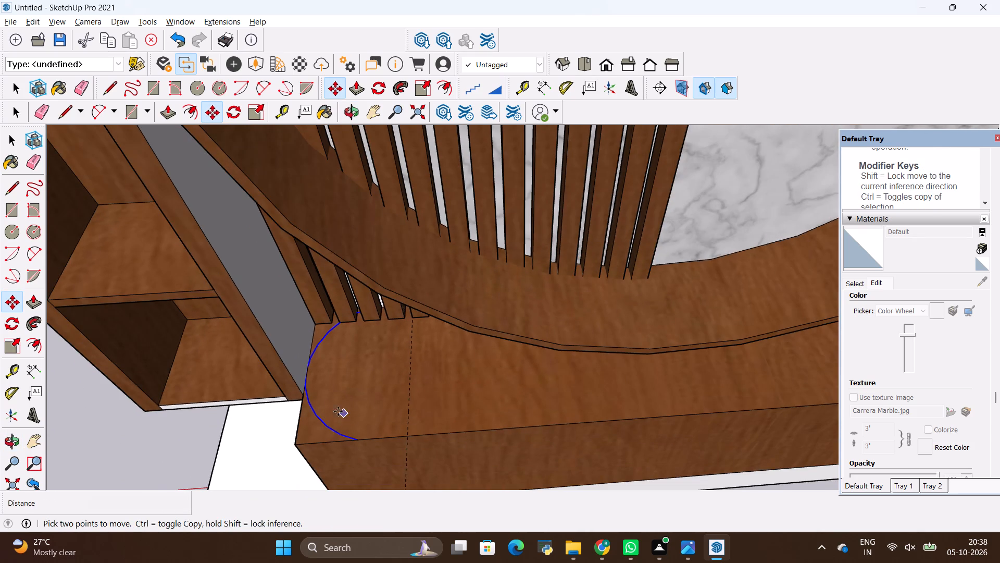
pyautogui.scroll(-8, 330, 408)
pyautogui.scroll(6, 617, 363)
pyautogui.press('space')
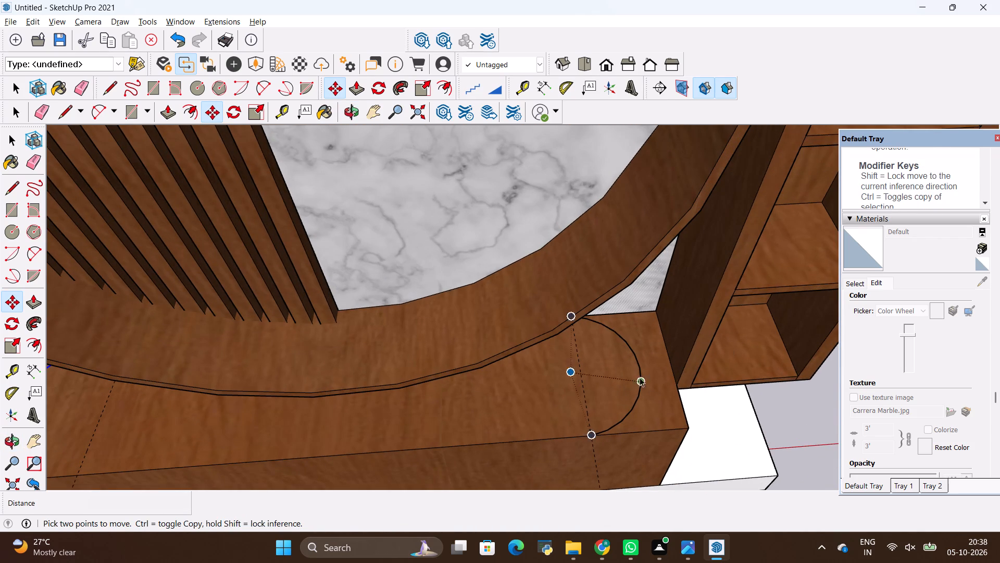
pyautogui.click(641, 376)
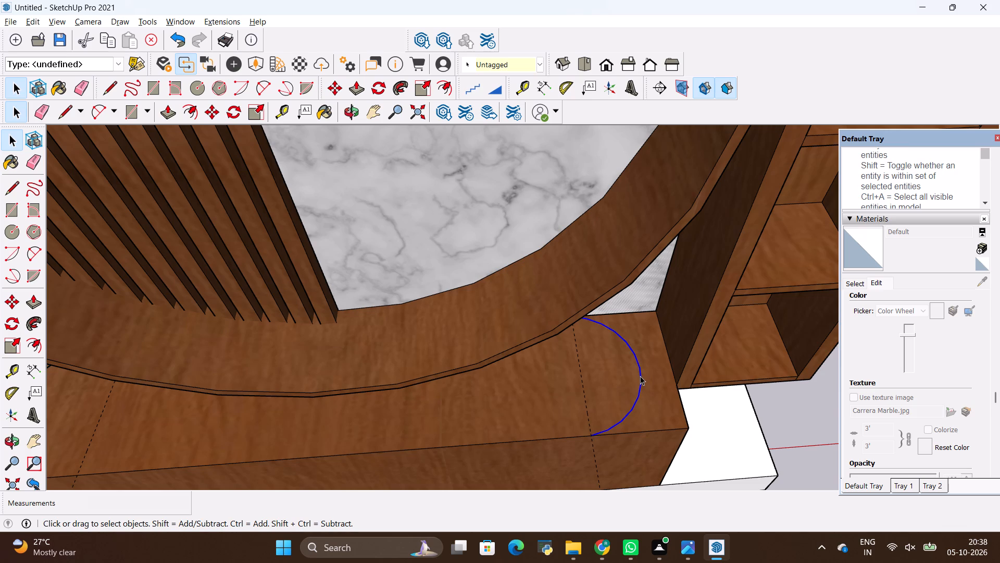
pyautogui.press('m')
pyautogui.click(641, 366)
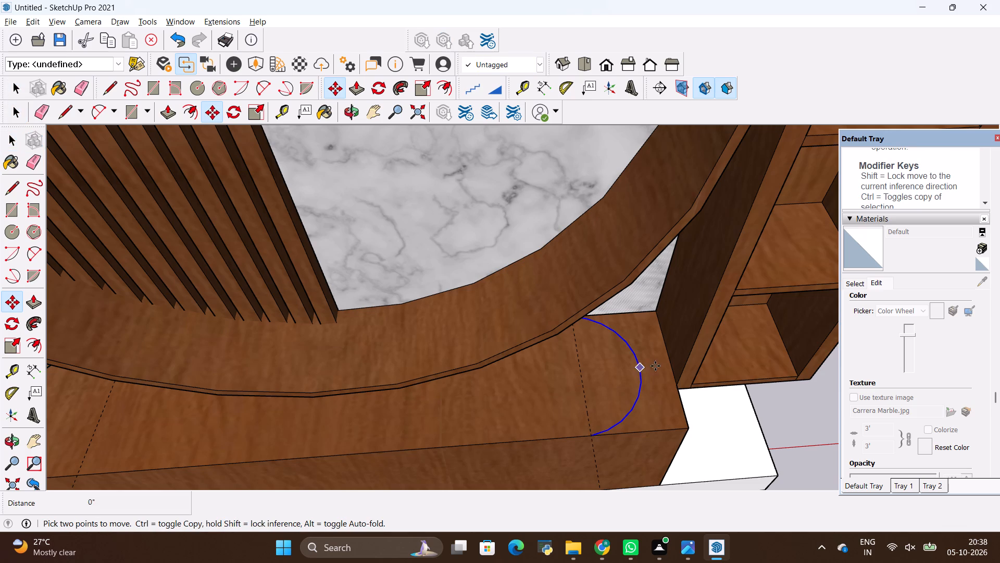
pyautogui.click(667, 365)
pyautogui.scroll(-4, 614, 380)
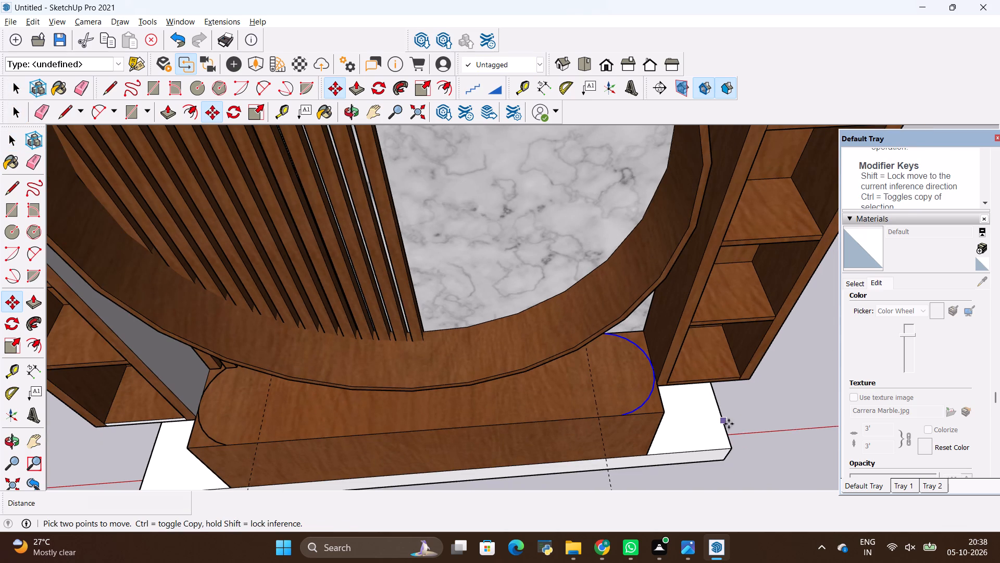
pyautogui.press('space')
pyautogui.click(756, 415)
# Compare the whole unit and its lower console's rounded ends with the reference photo.
pyautogui.scroll(-4, 730, 424)
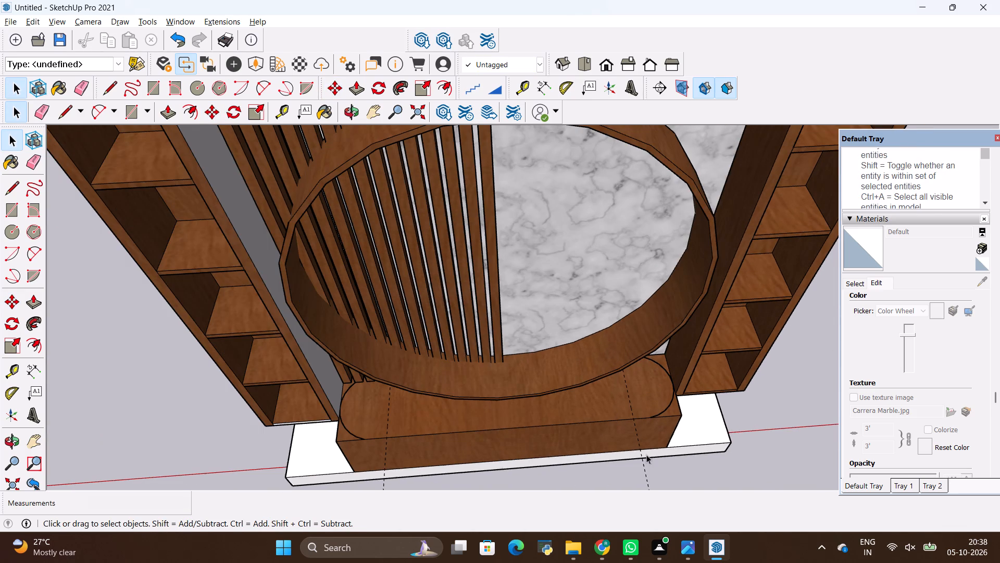
pyautogui.moveTo(646, 455); pyautogui.dragTo(614, 346, button='middle')
pyautogui.scroll(-7, 613, 348)
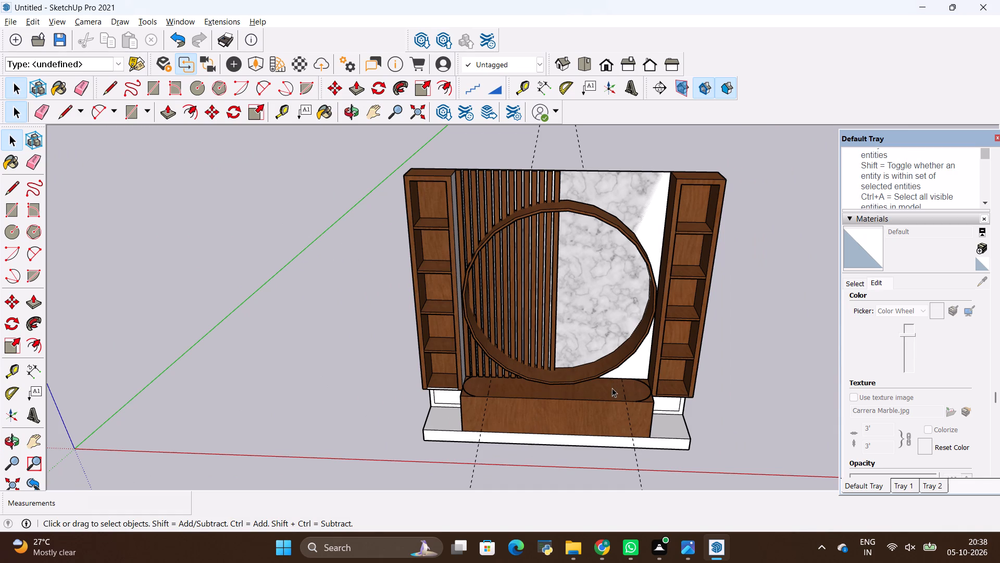
pyautogui.scroll(-3, 628, 394)
pyautogui.scroll(2, 611, 427)
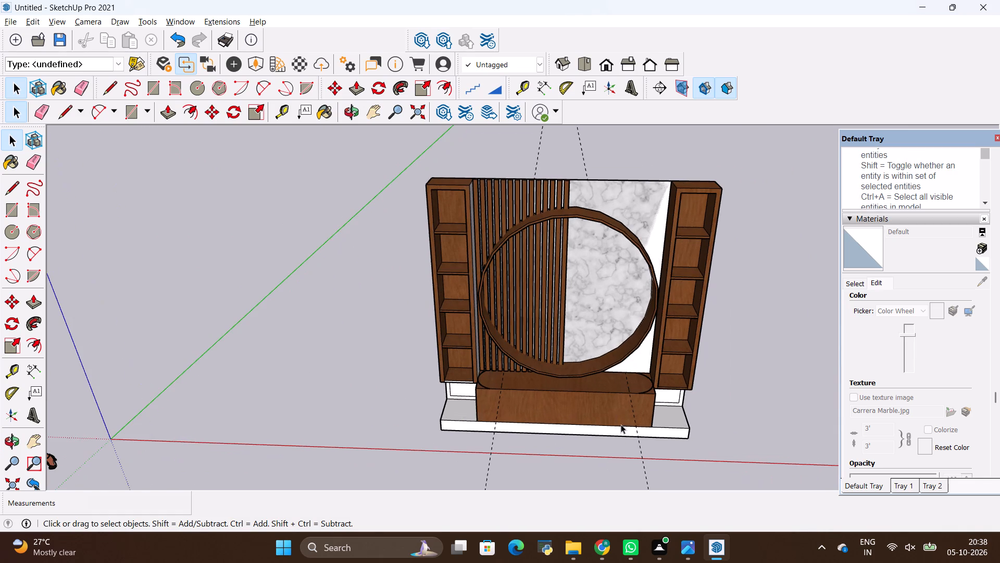
pyautogui.hotkey('alt', 'Tab')
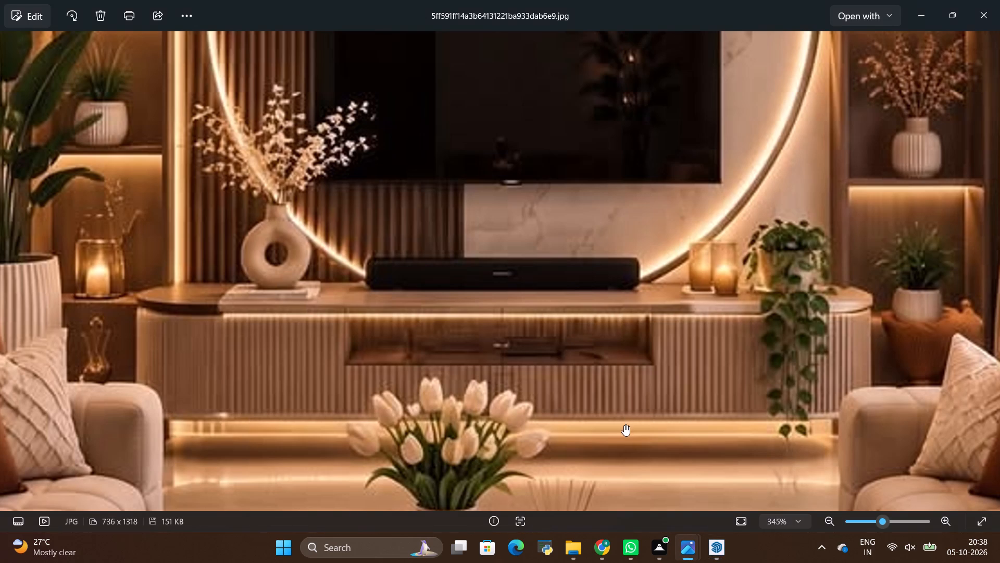
pyautogui.hotkey('alt', 'Tab')
# Open the wood-veneer unit's group for editing at the lower console's right end.
pyautogui.scroll(11, 666, 433)
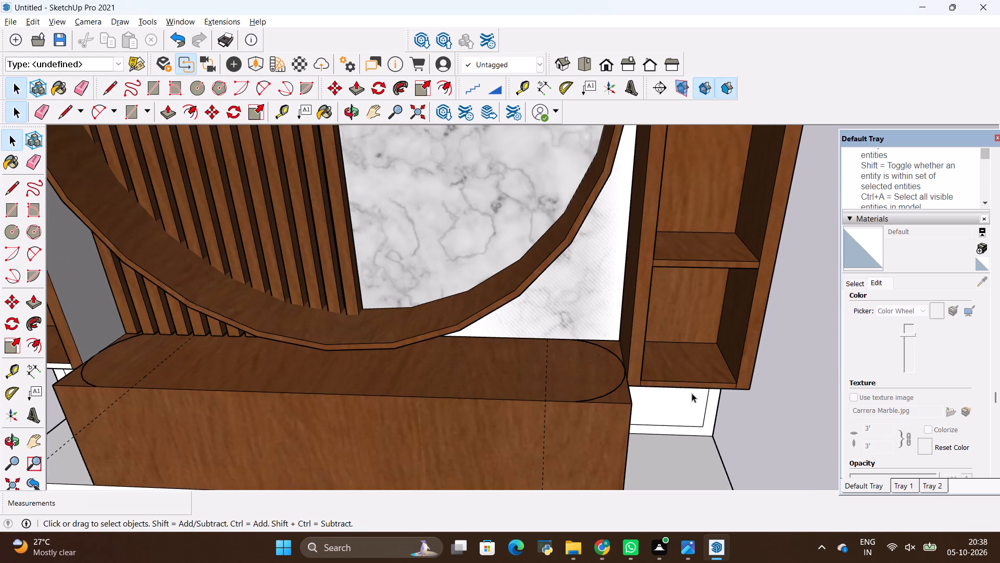
pyautogui.press('p')
pyautogui.scroll(4, 646, 399)
pyautogui.write('V')
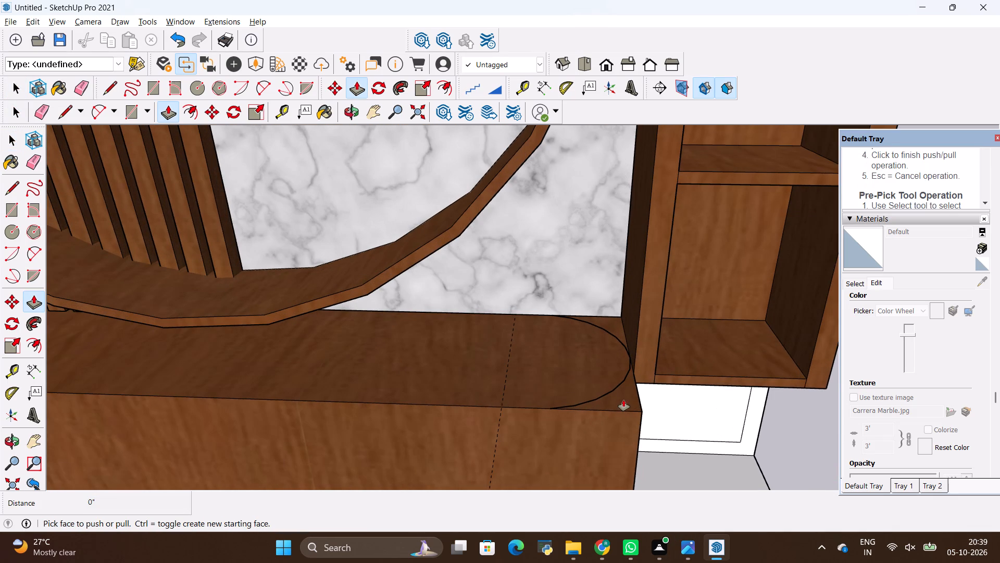
pyautogui.press('space')
pyautogui.click(623, 399)
pyautogui.doubleClick(620, 393)
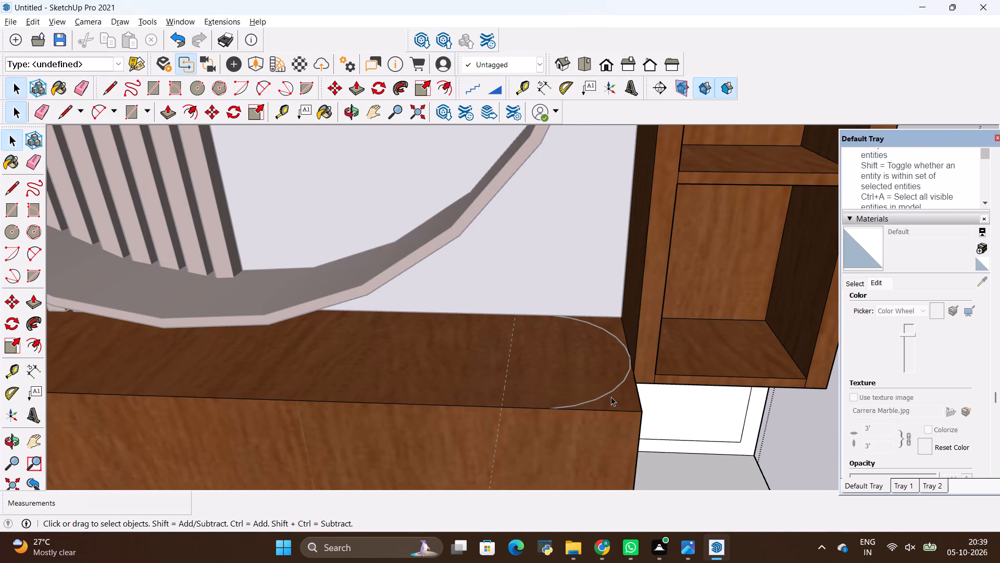
# Trace the console top's right curve with a 2 Point Arc from front to back edge, bulging 7 13/16".
pyautogui.scroll(-3, 611, 397)
pyautogui.scroll(6, 606, 382)
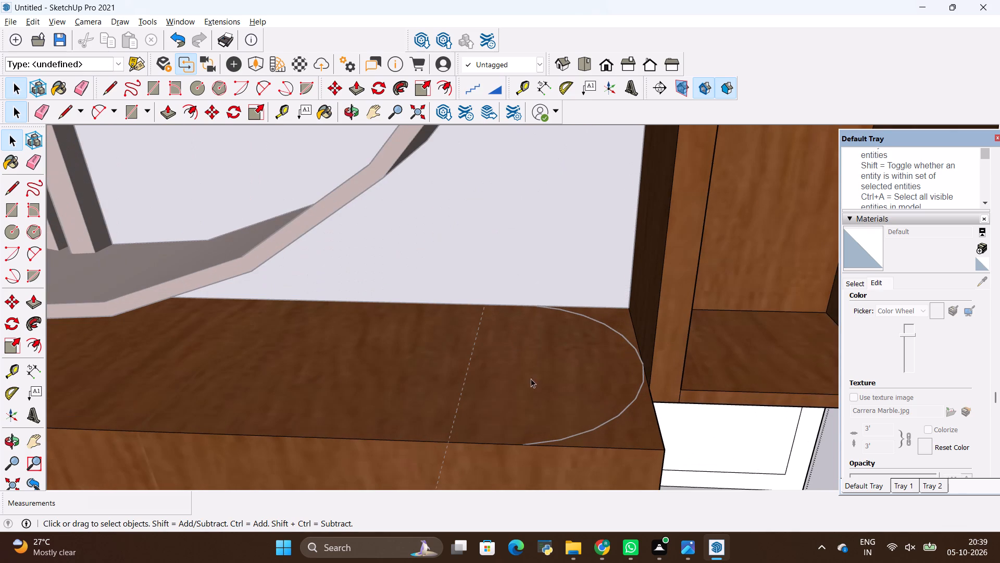
pyautogui.click(259, 89)
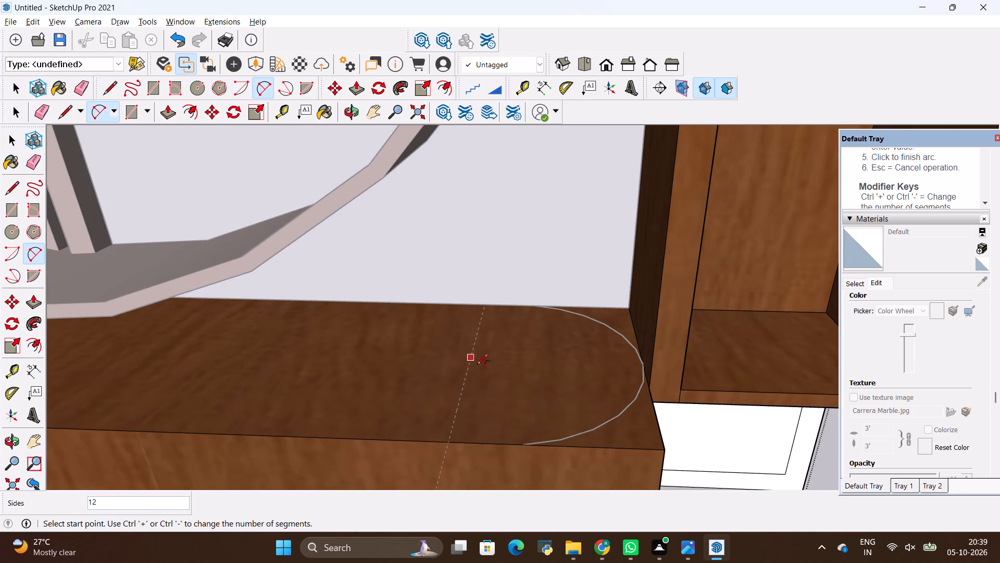
pyautogui.click(523, 445)
pyautogui.click(539, 299)
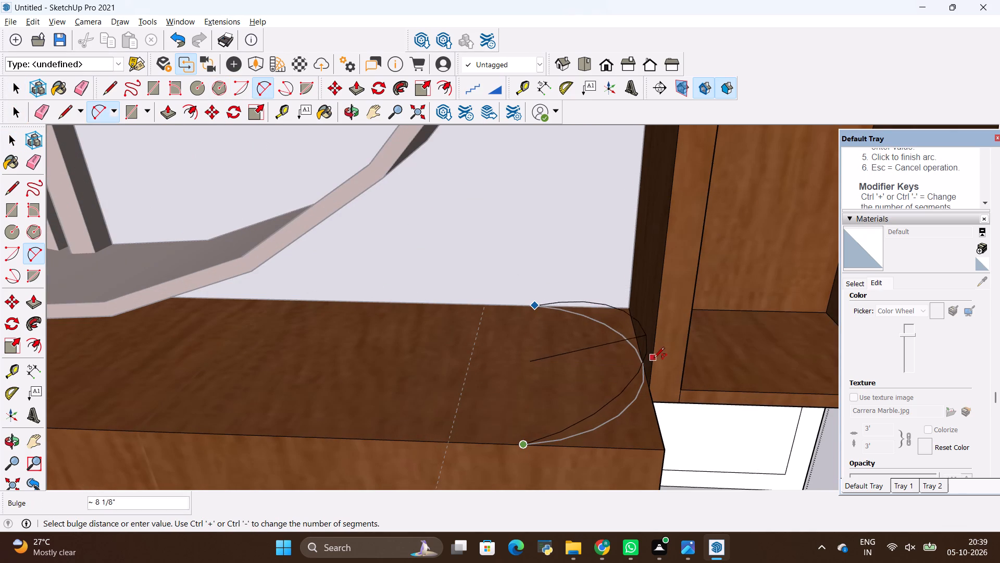
pyautogui.scroll(3, 642, 373)
pyautogui.click(643, 365)
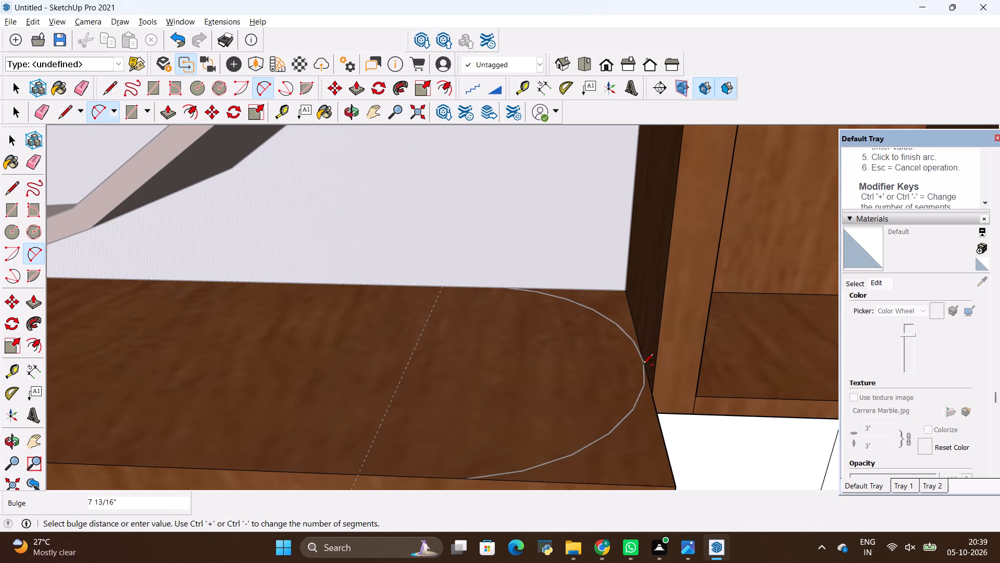
pyautogui.press('space')
# Push the console's front right corner outside the arc down 1' 7" to the base.
pyautogui.scroll(-3, 572, 338)
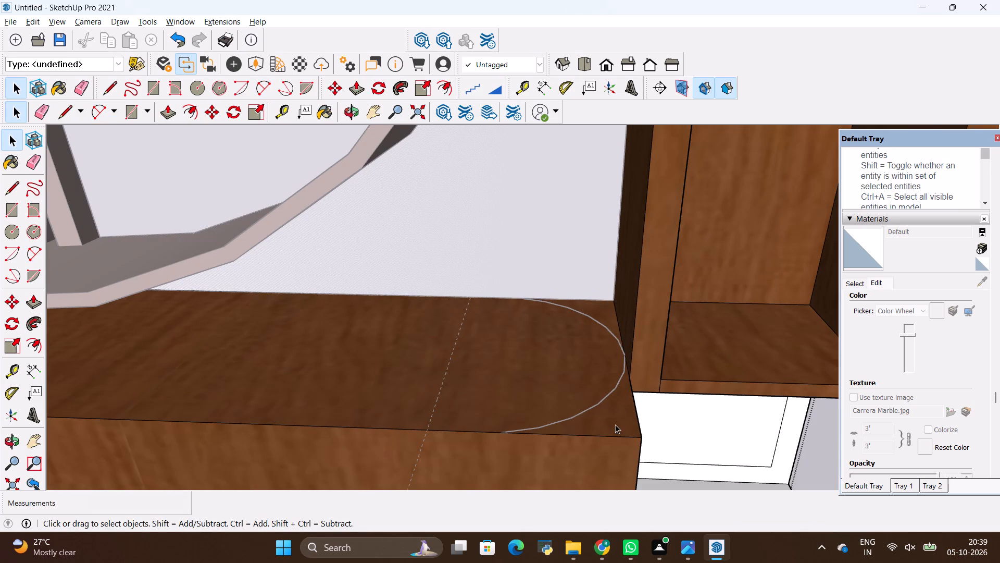
pyautogui.click(615, 424)
pyautogui.press('p')
pyautogui.click(619, 409)
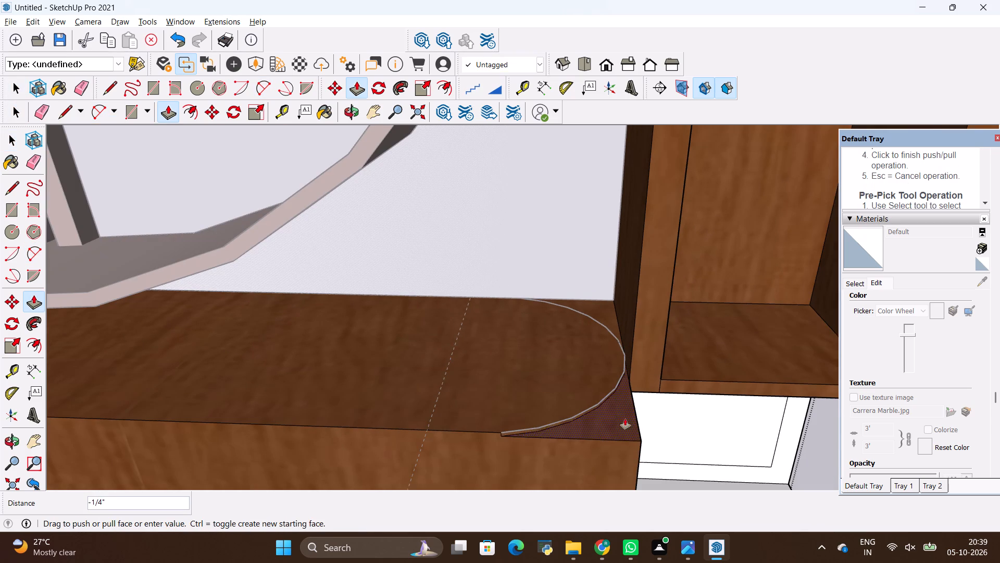
pyautogui.scroll(-14, 590, 382)
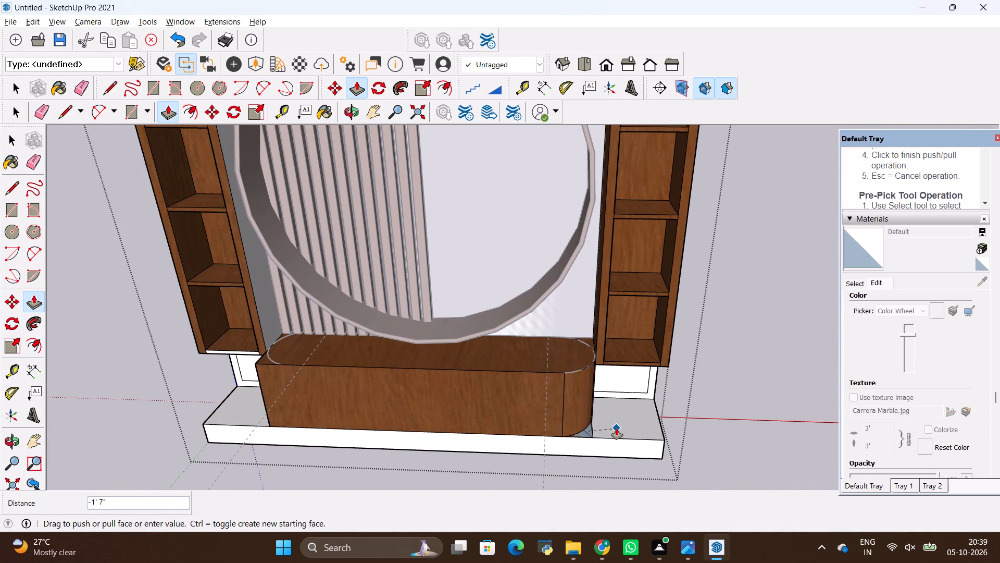
pyautogui.click(617, 428)
# Push the console's back right corner outside the arc down 1' 7" to the base.
pyautogui.scroll(7, 586, 372)
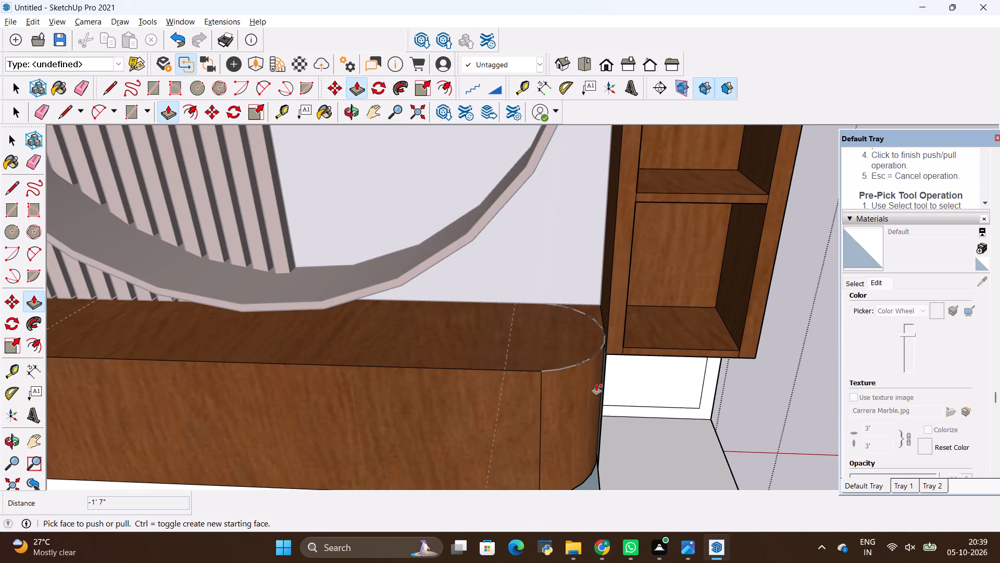
pyautogui.scroll(4, 593, 324)
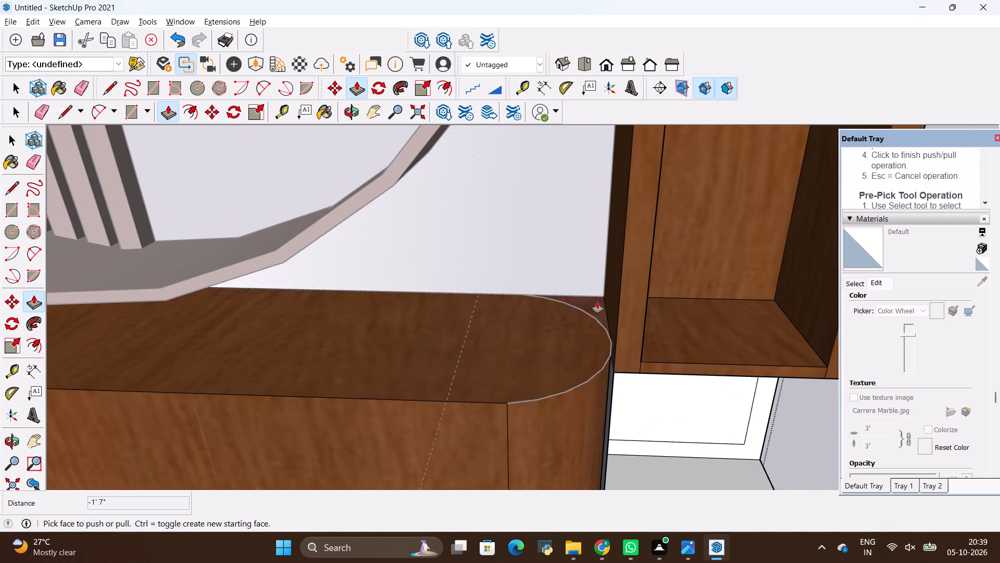
pyautogui.click(597, 302)
pyautogui.scroll(-8, 637, 393)
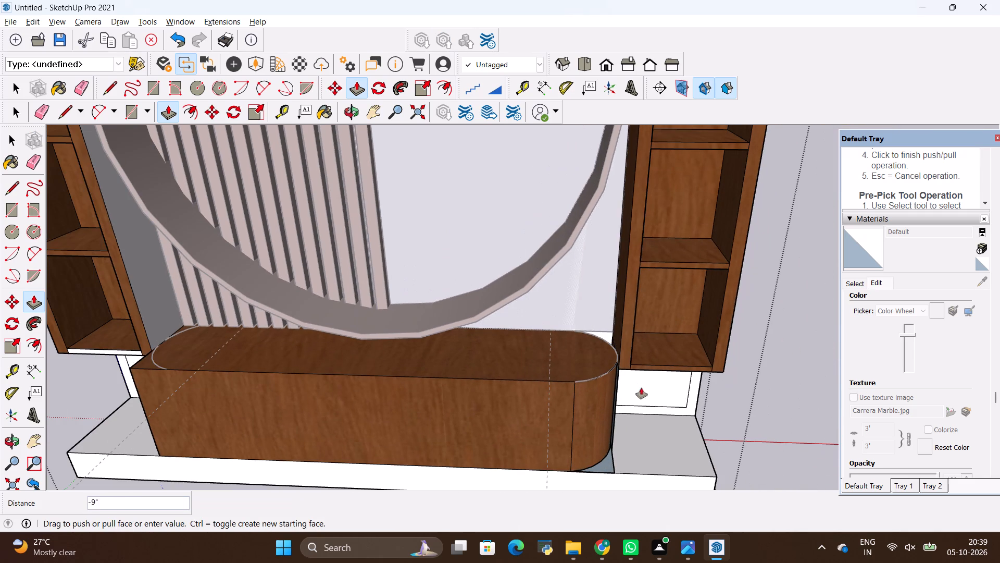
pyautogui.click(648, 437)
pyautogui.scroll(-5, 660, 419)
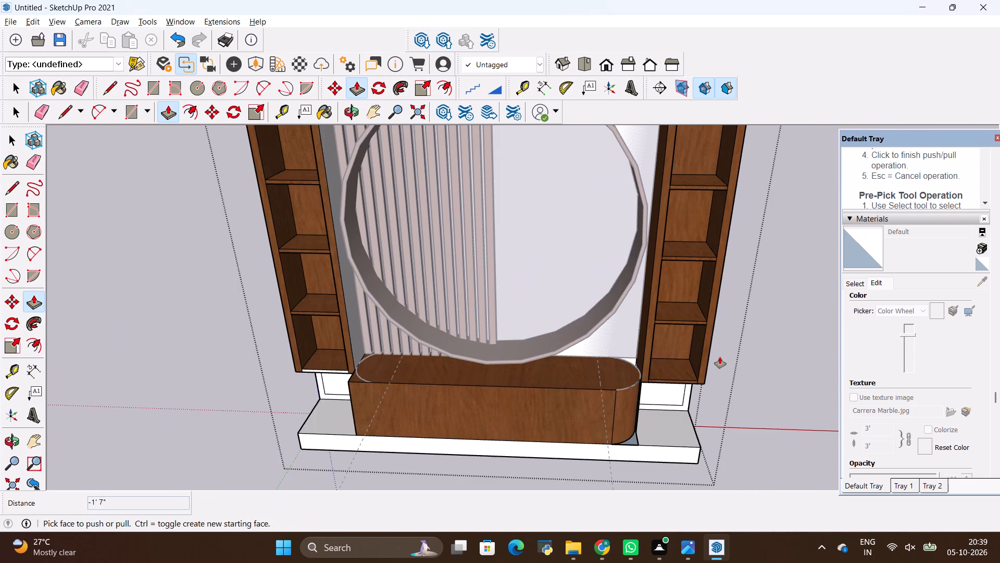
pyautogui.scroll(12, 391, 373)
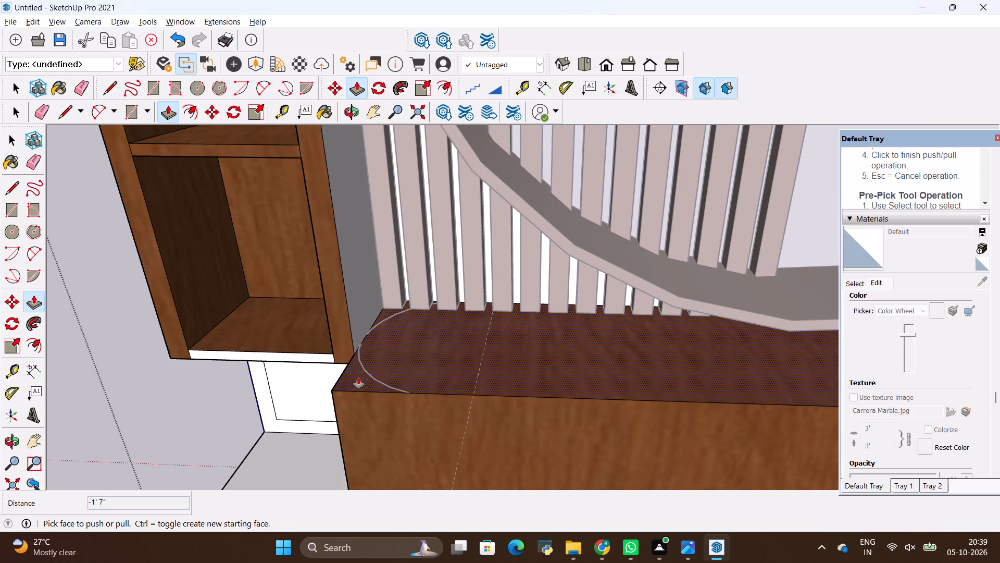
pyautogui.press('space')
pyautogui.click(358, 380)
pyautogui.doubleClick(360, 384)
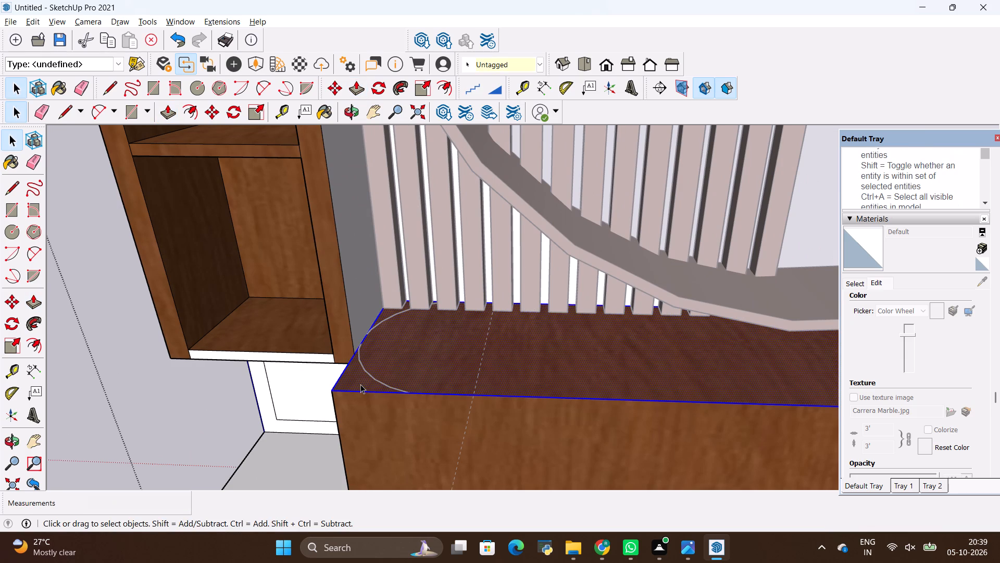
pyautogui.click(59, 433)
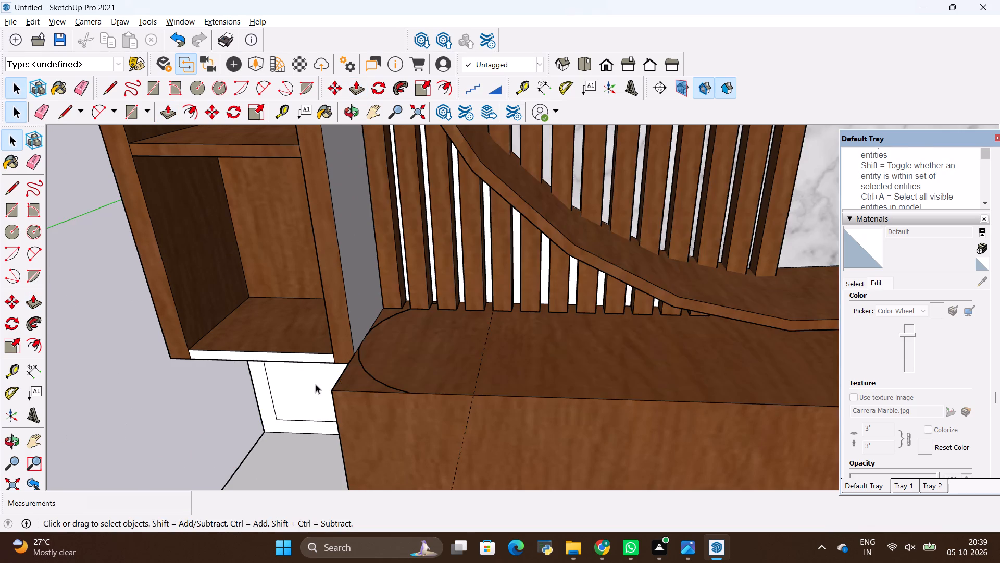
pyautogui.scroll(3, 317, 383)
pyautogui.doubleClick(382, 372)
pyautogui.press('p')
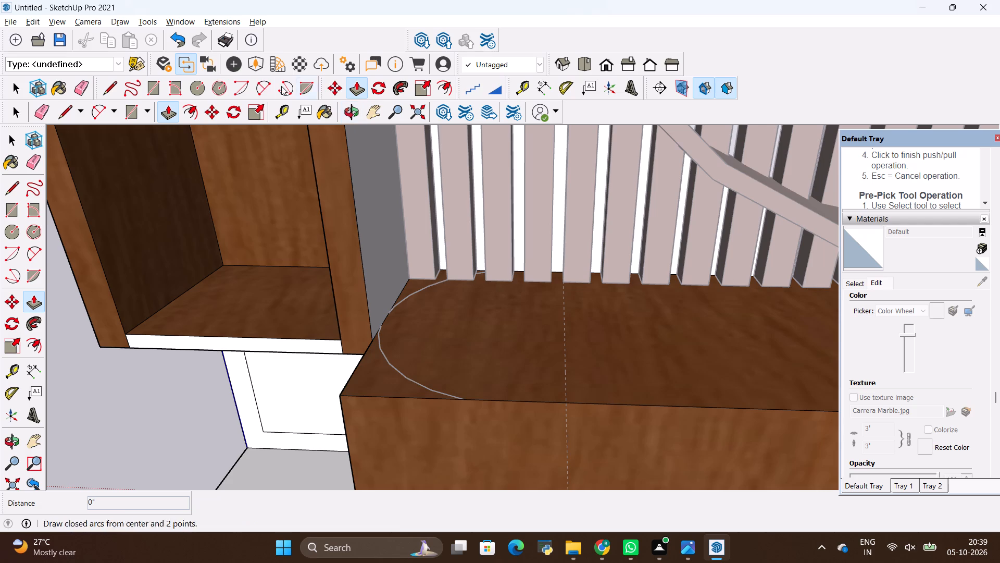
# Trace the console top's left curve with a 2 Point Arc from front to back edge, bulging about 6 7/16".
pyautogui.click(268, 85)
pyautogui.scroll(2, 531, 328)
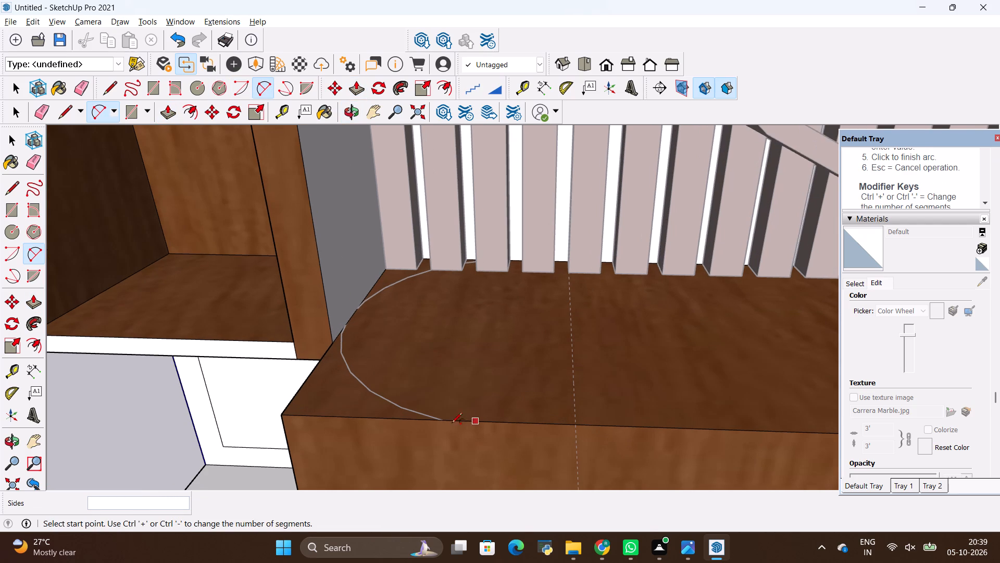
pyautogui.click(441, 420)
pyautogui.scroll(1, 463, 278)
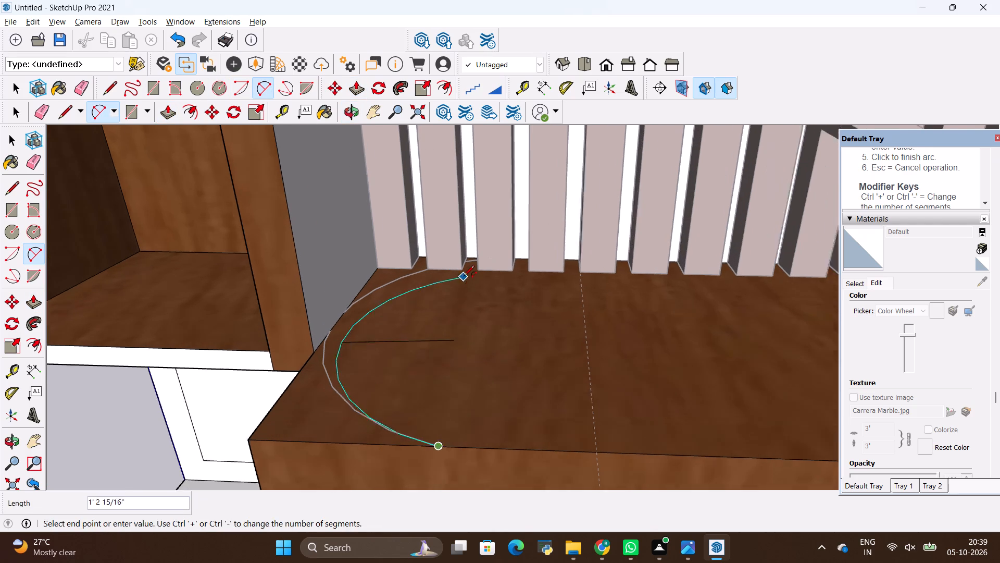
pyautogui.scroll(2, 464, 277)
pyautogui.moveTo(468, 315); pyautogui.dragTo(582, 400, button='middle')
pyautogui.scroll(3, 502, 265)
pyautogui.scroll(2, 427, 250)
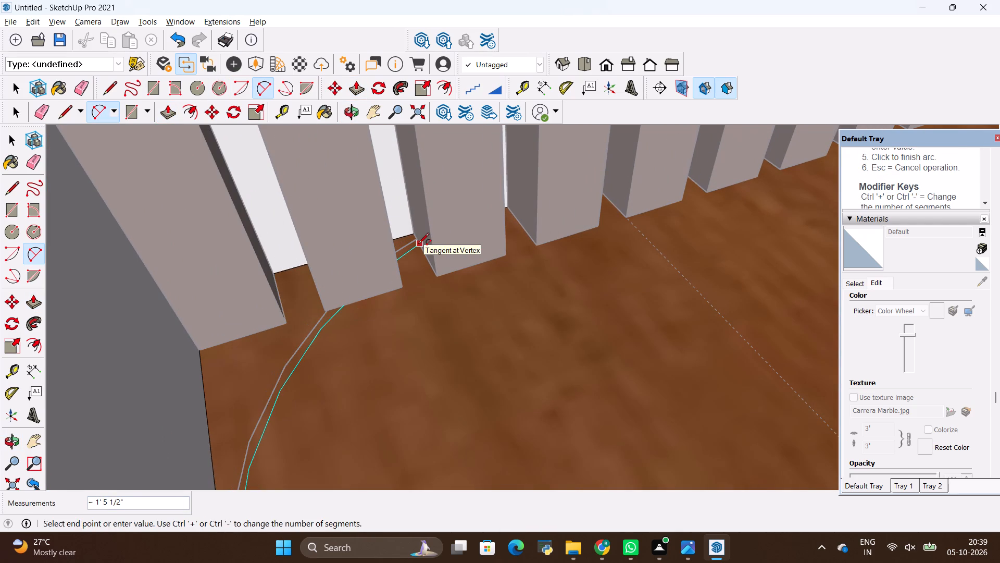
pyautogui.click(418, 242)
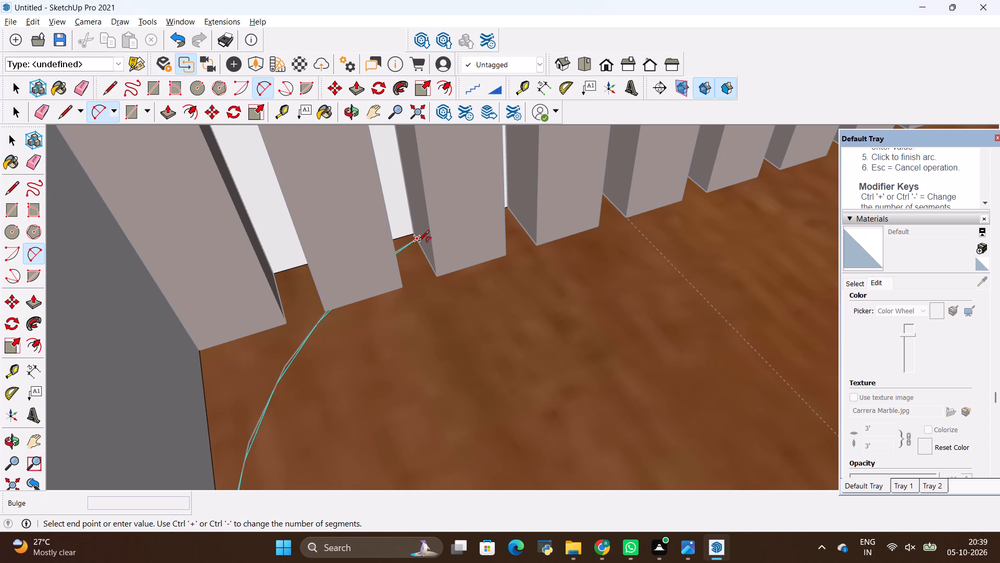
pyautogui.scroll(-8, 418, 242)
pyautogui.moveTo(430, 447); pyautogui.dragTo(308, 460, button='middle')
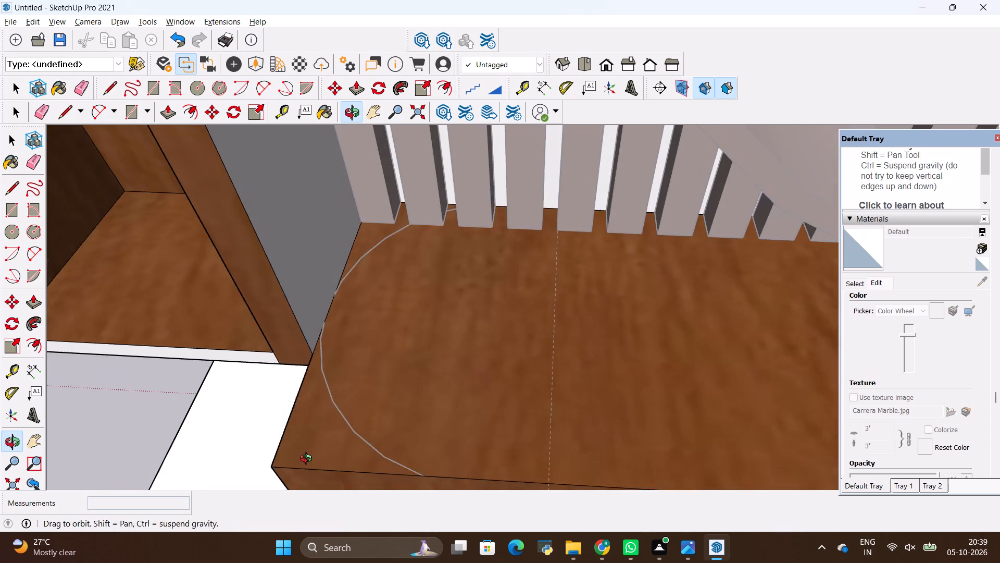
pyautogui.moveTo(308, 460); pyautogui.dragTo(308, 456, button='middle')
pyautogui.scroll(2, 346, 349)
pyautogui.click(315, 313)
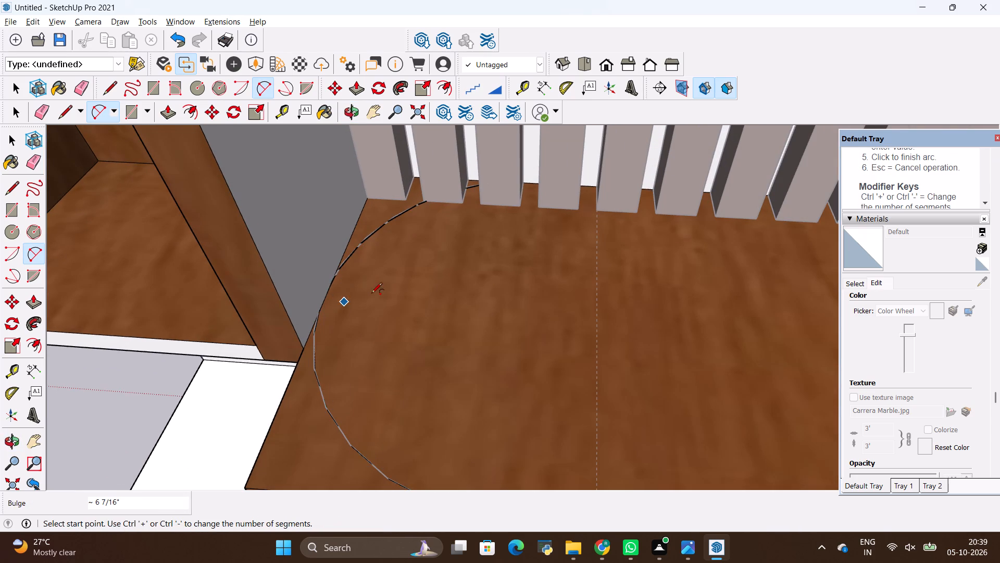
# Push the console's front left corner outside the arc down 1' 7" to the base.
pyautogui.scroll(-7, 388, 288)
pyautogui.press('p')
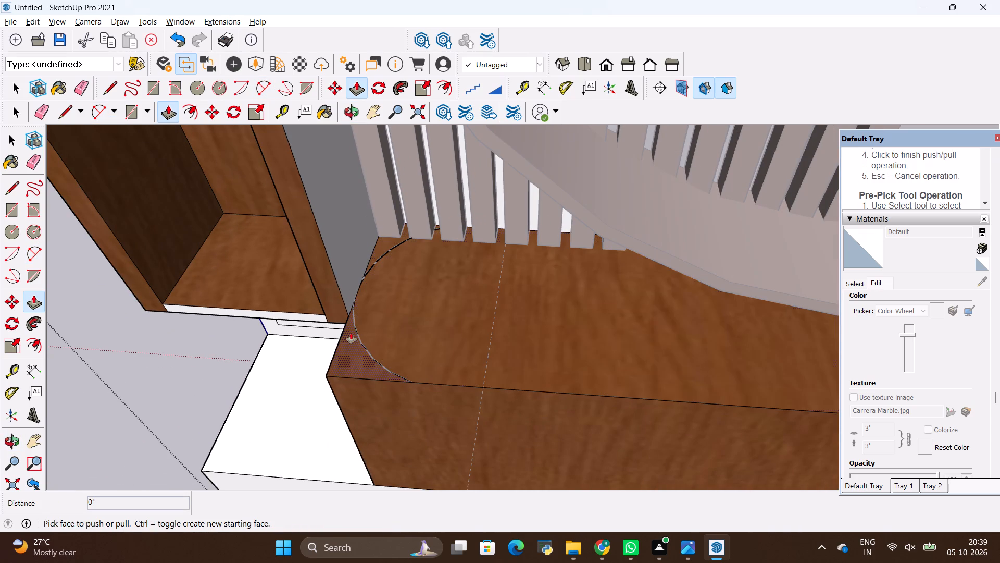
pyautogui.click(349, 363)
pyautogui.scroll(-1, 335, 414)
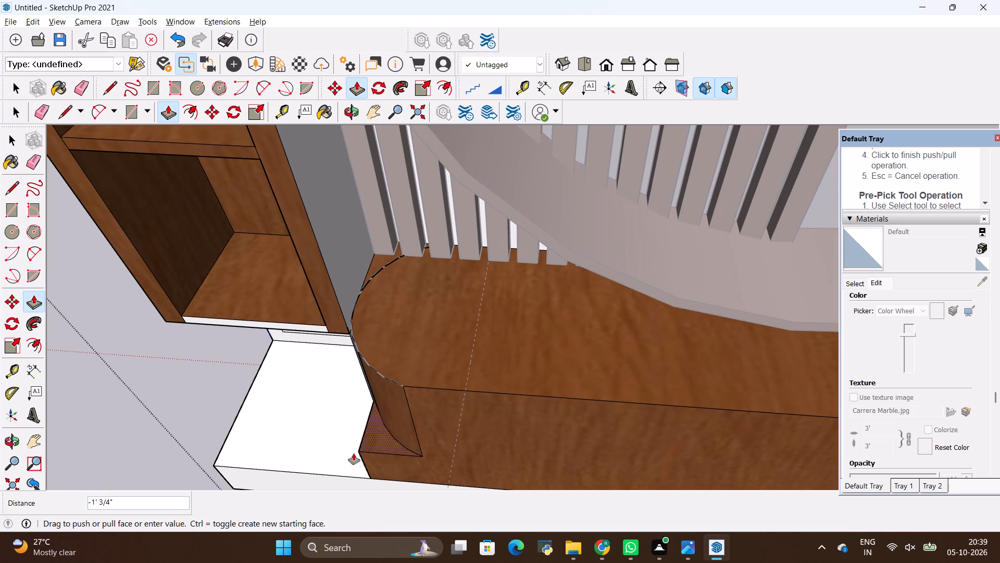
pyautogui.click(349, 461)
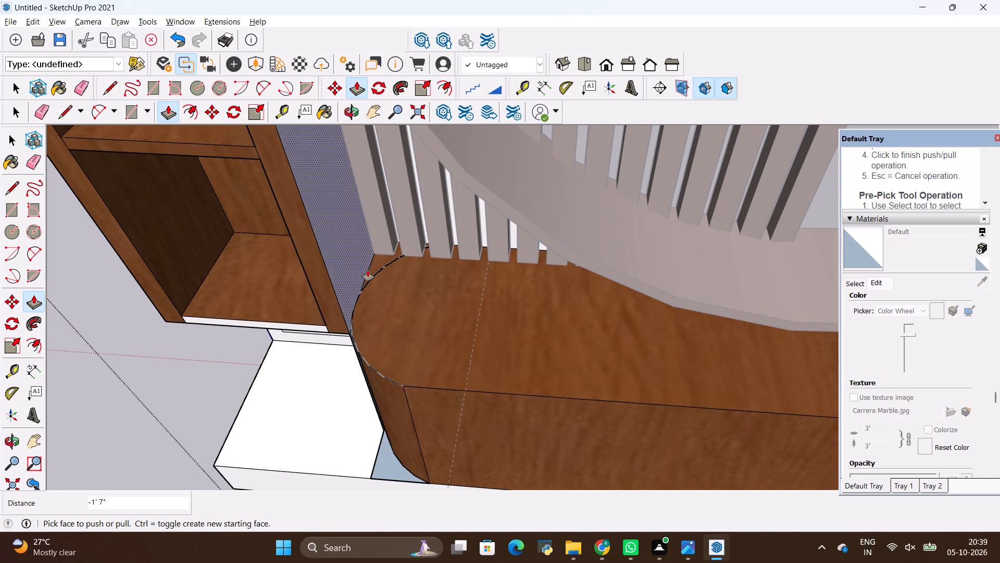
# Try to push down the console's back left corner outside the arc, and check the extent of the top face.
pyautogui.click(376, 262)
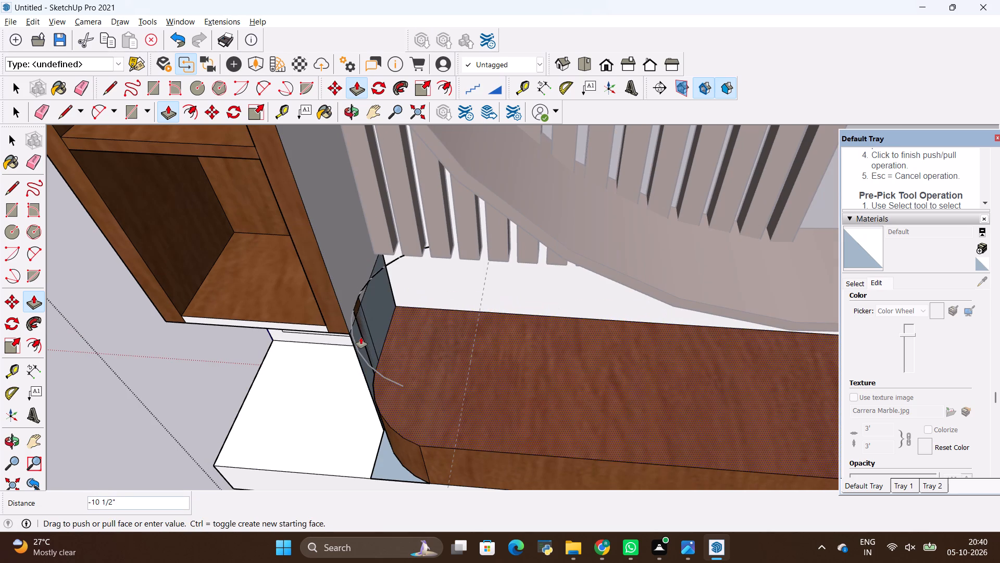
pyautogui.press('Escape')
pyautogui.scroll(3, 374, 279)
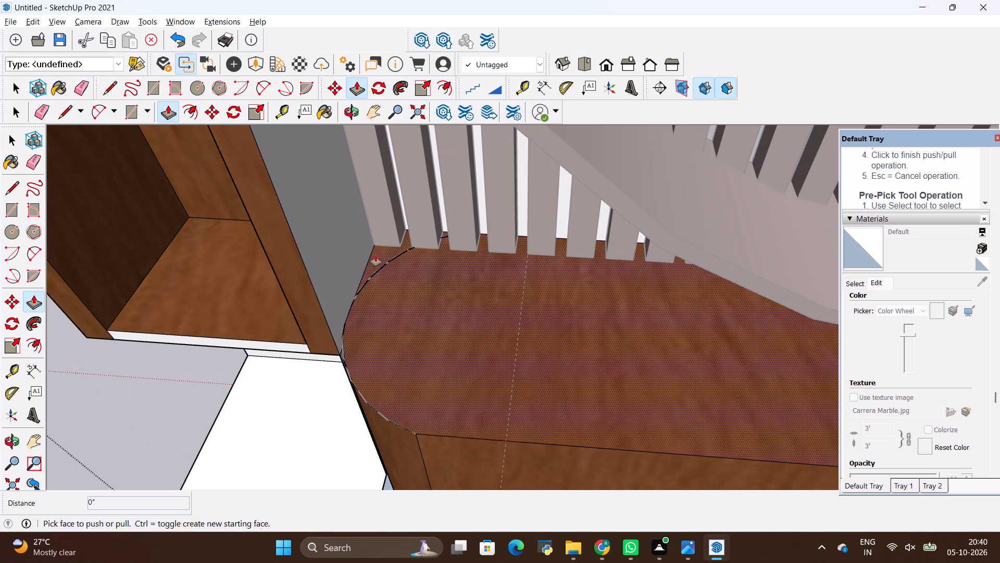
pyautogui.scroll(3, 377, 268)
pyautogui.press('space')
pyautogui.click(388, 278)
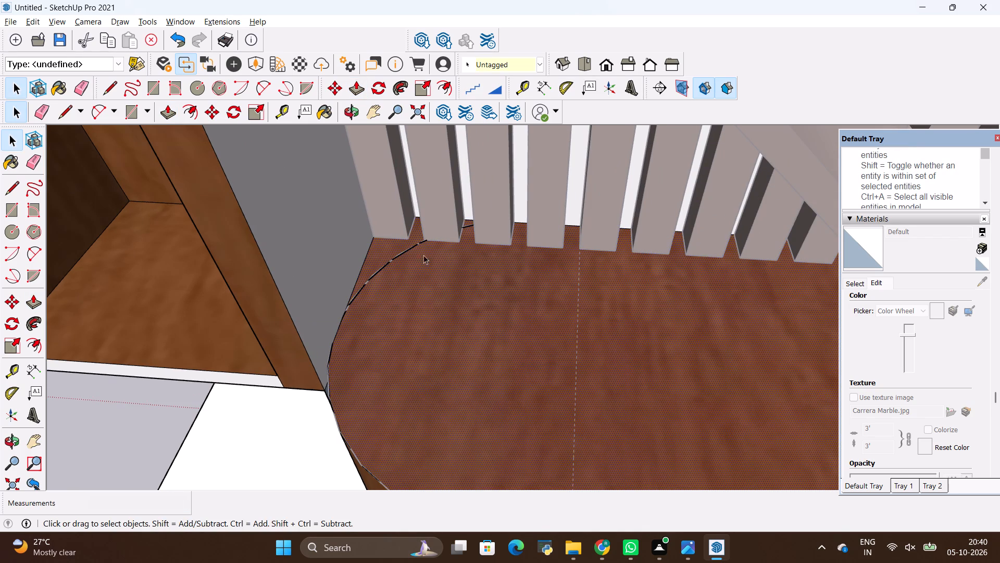
# Redraw the console top's left curve with a 2 Point Arc from back edge to front corner, bulging about 7 5/16".
pyautogui.scroll(2, 509, 222)
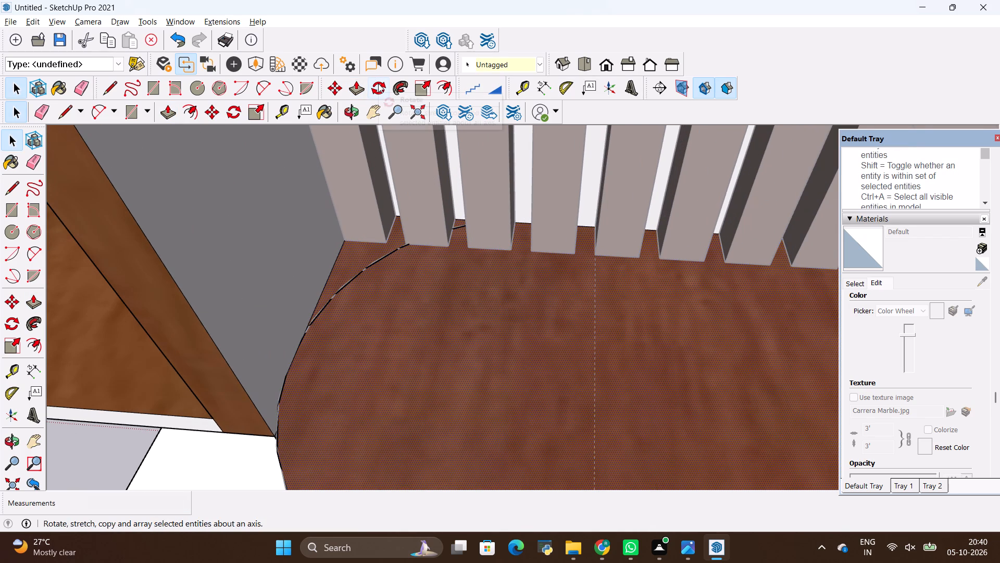
pyautogui.click(266, 92)
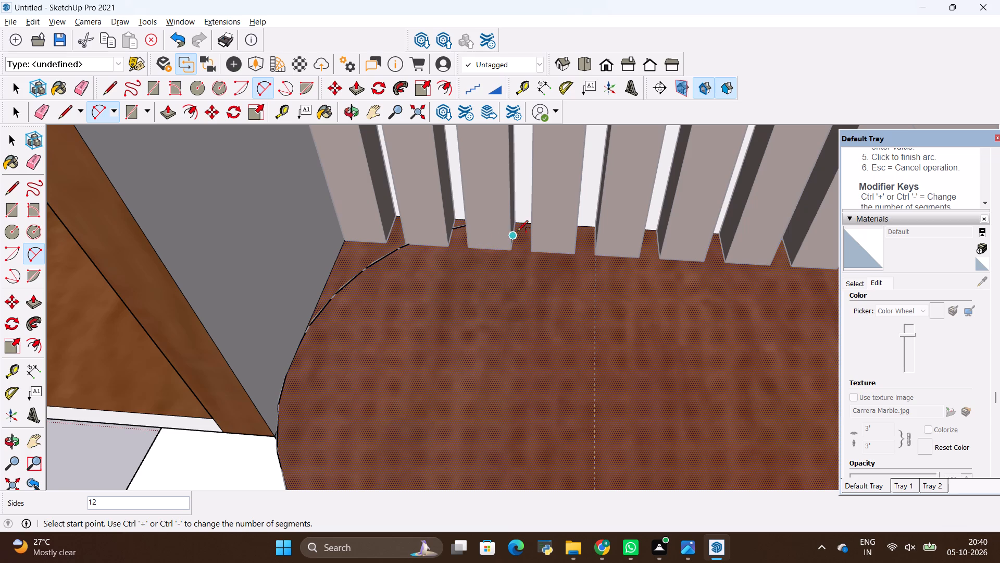
pyautogui.click(518, 224)
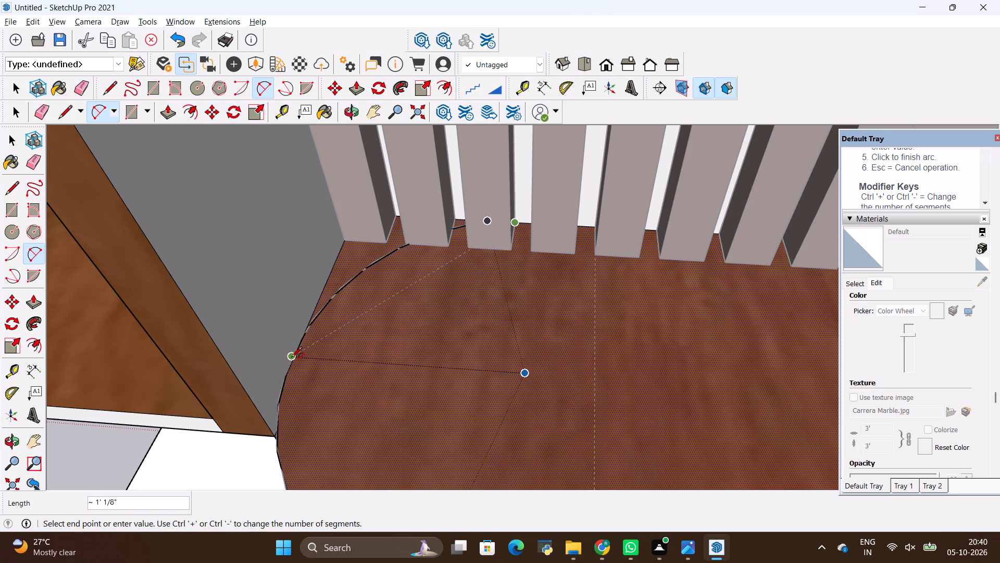
pyautogui.scroll(-8, 306, 300)
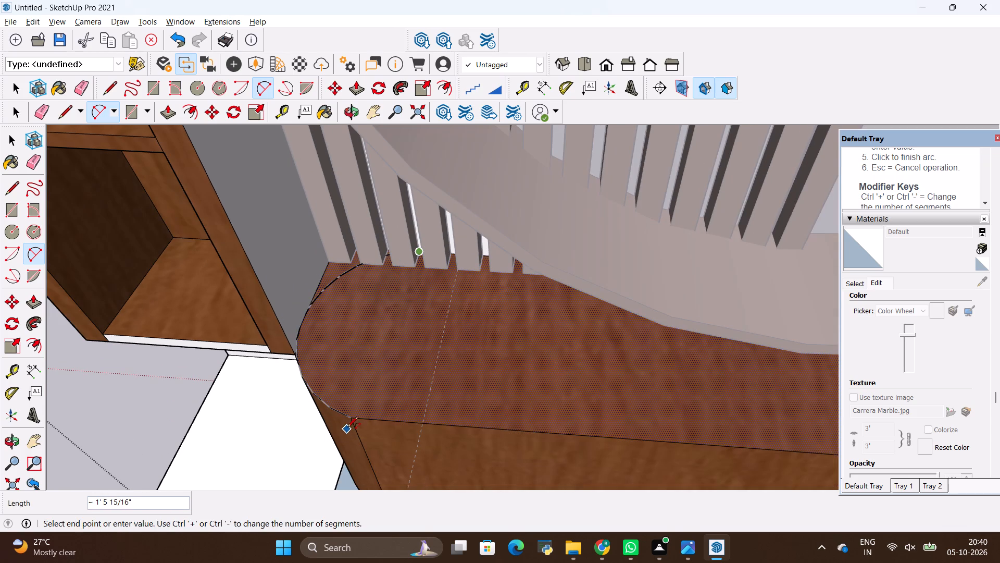
pyautogui.click(352, 421)
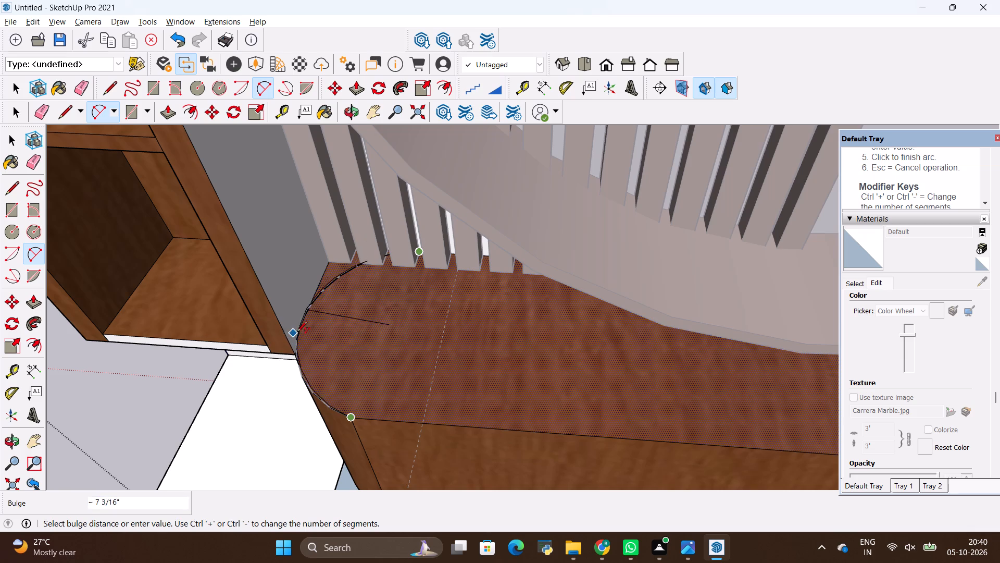
pyautogui.click(296, 331)
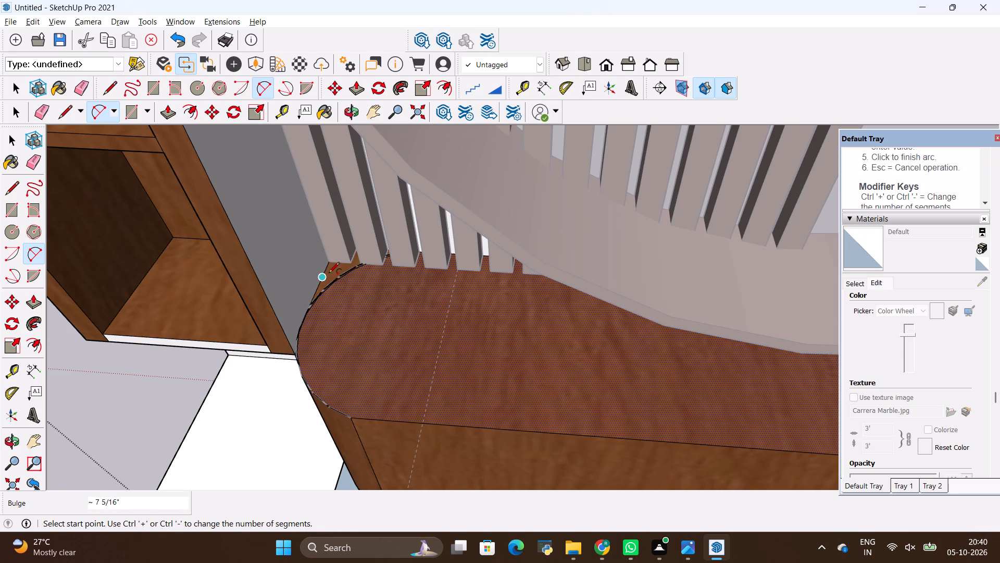
# Push the console's back left corner outside the arc down 1' 7" to the base and close the group.
pyautogui.press('space')
pyautogui.scroll(3, 333, 278)
pyautogui.click(334, 273)
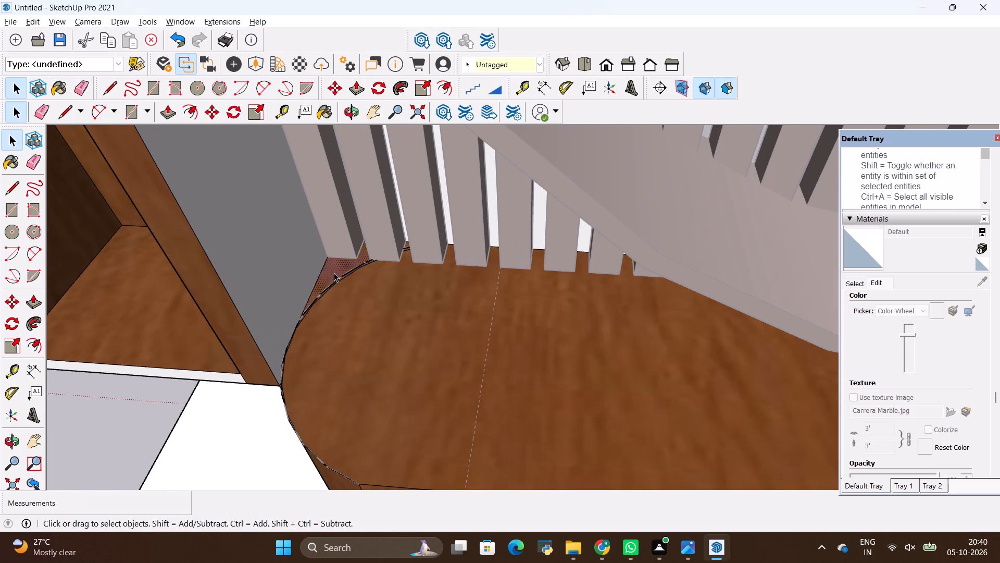
pyautogui.press('p')
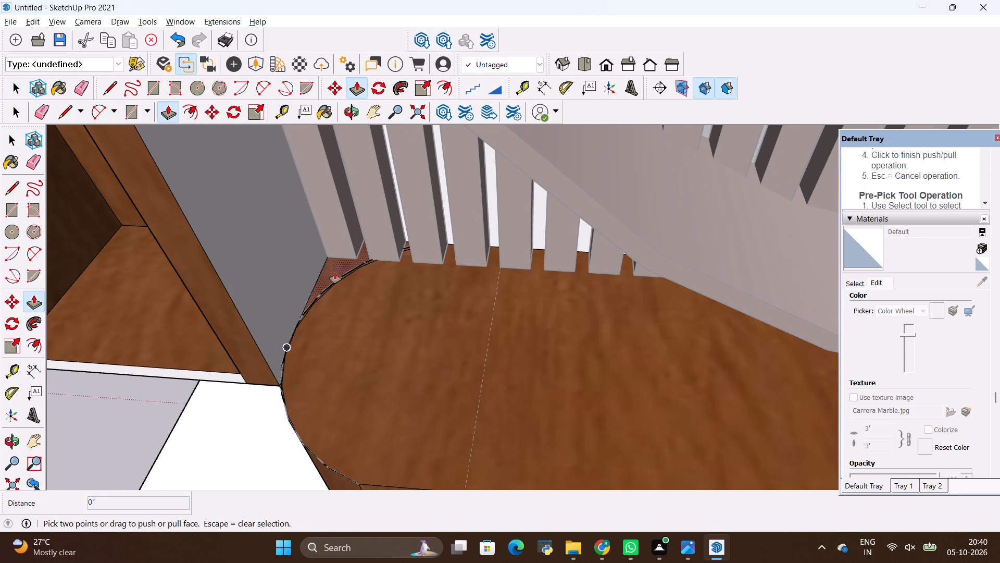
pyautogui.click(334, 272)
pyautogui.click(246, 414)
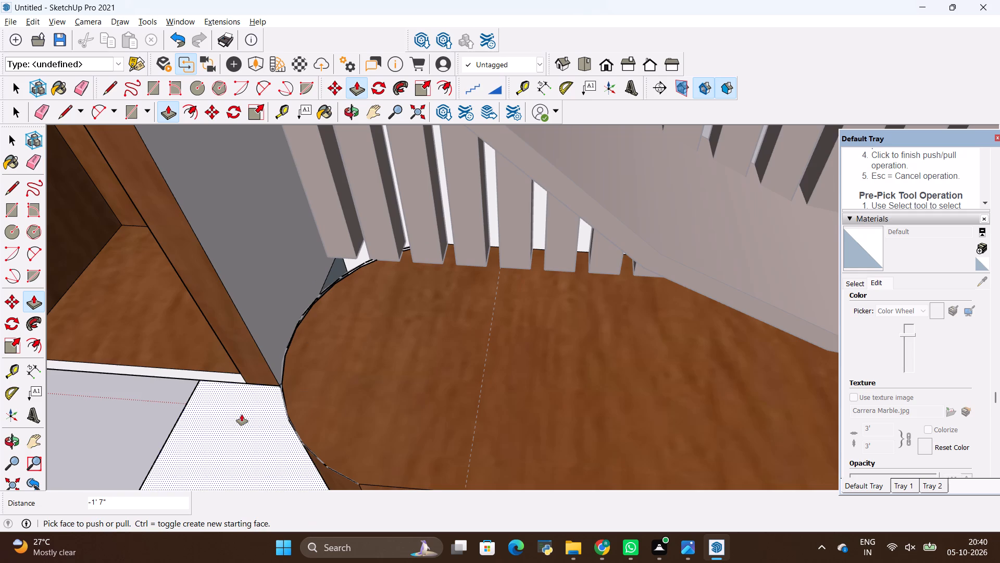
pyautogui.moveTo(318, 402); pyautogui.dragTo(407, 242, button='middle')
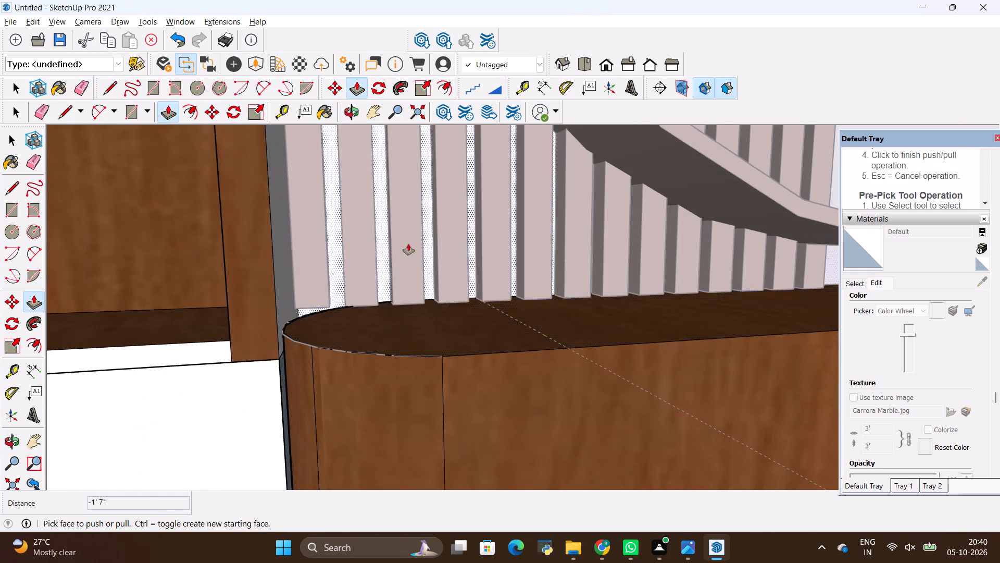
pyautogui.scroll(-13, 408, 244)
pyautogui.moveTo(576, 248); pyautogui.dragTo(518, 356, button='middle')
pyautogui.scroll(-1, 518, 356)
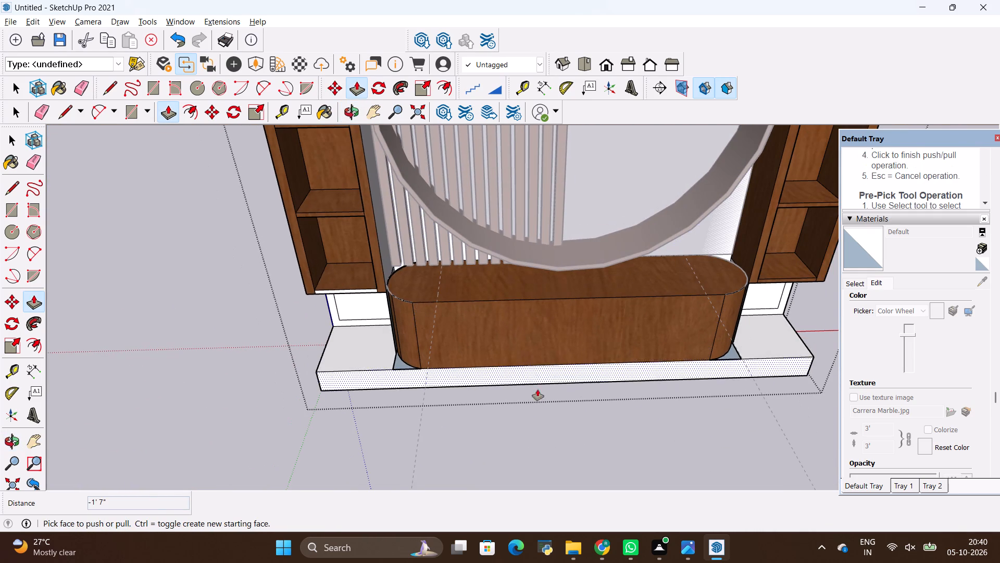
pyautogui.press('space')
pyautogui.click(328, 423)
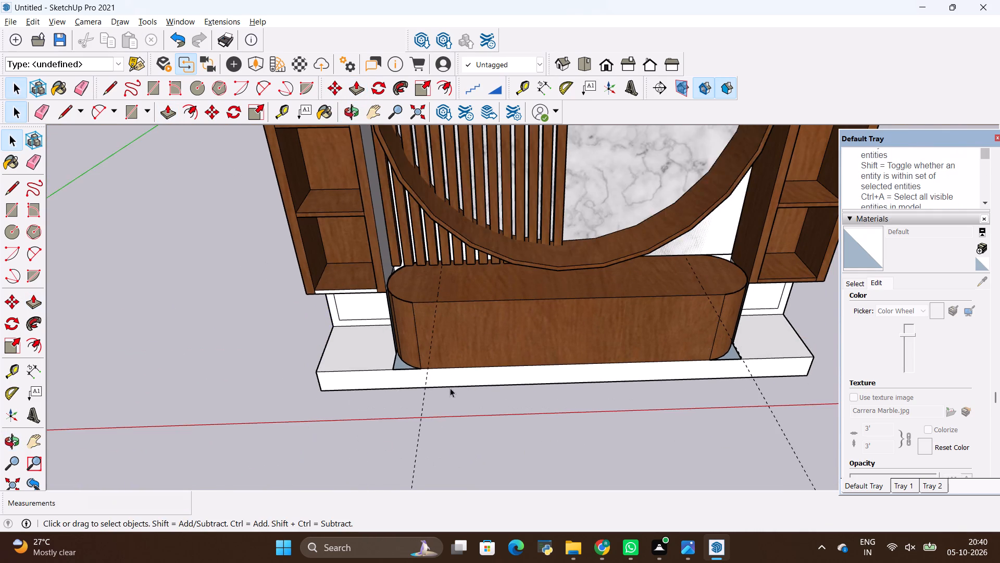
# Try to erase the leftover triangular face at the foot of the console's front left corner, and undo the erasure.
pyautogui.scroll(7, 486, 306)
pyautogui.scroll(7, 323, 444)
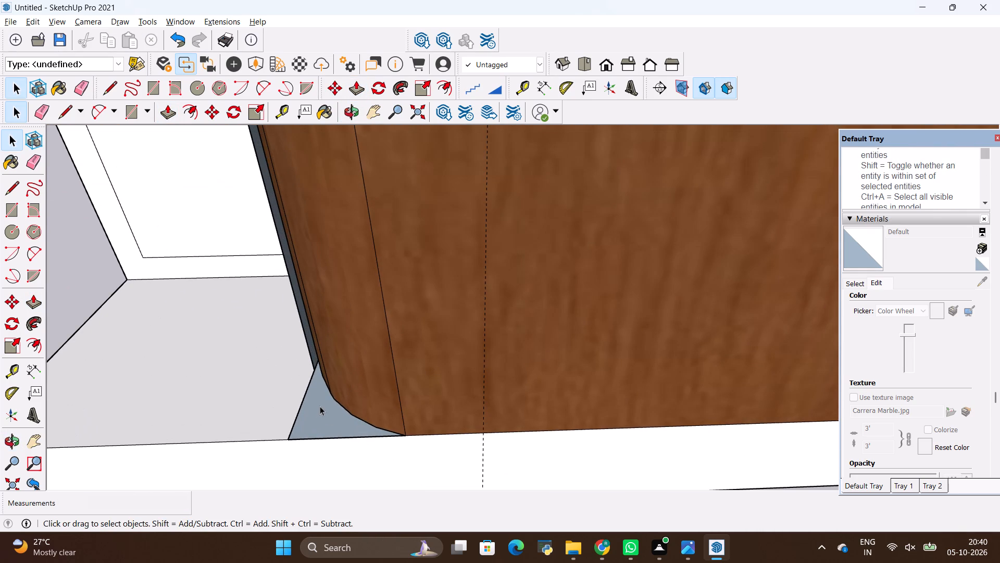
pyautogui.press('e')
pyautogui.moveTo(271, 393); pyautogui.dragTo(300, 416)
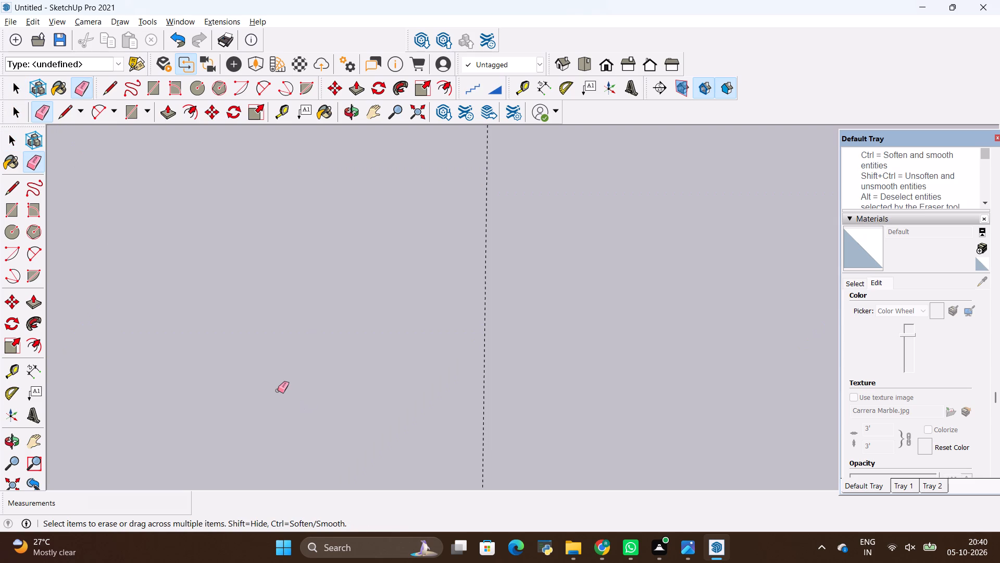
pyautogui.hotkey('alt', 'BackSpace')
# Examine the console's rounded left end, the thin strip beside it and the triangular face at its foot.
pyautogui.moveTo(281, 389); pyautogui.dragTo(404, 425, button='middle')
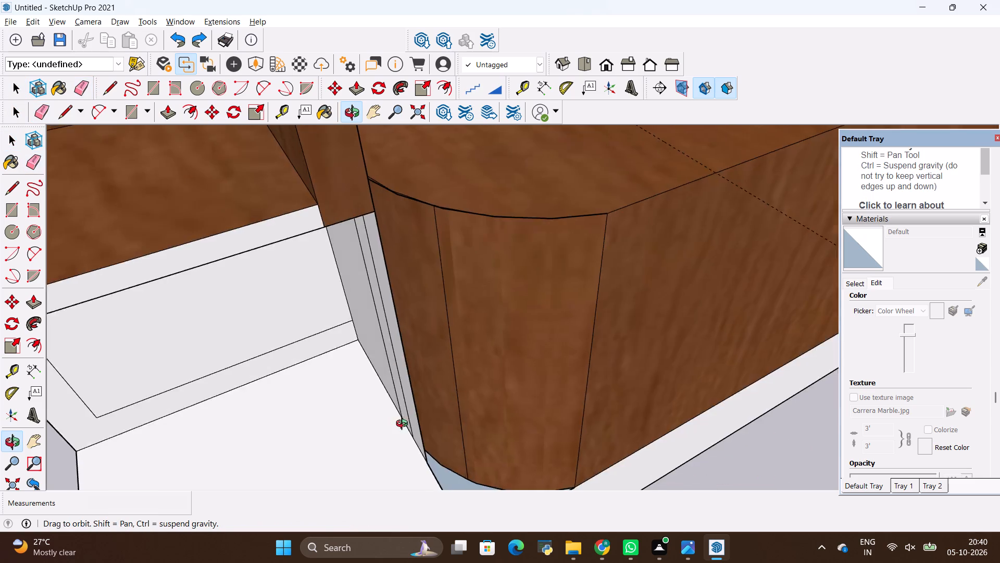
pyautogui.moveTo(404, 425); pyautogui.dragTo(415, 407, button='middle')
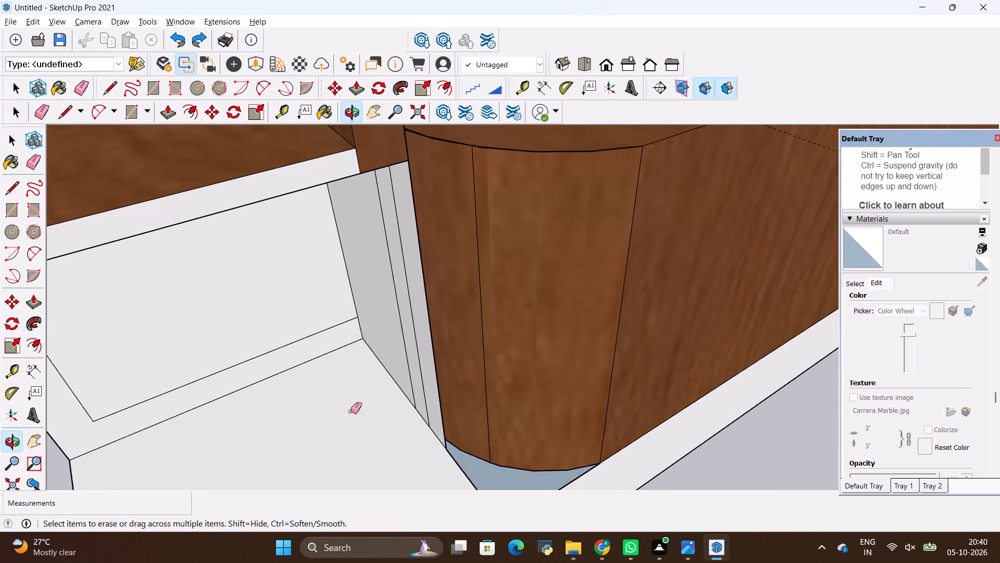
pyautogui.scroll(-4, 304, 417)
pyautogui.moveTo(428, 400); pyautogui.dragTo(305, 459, button='middle')
pyautogui.scroll(-3, 371, 384)
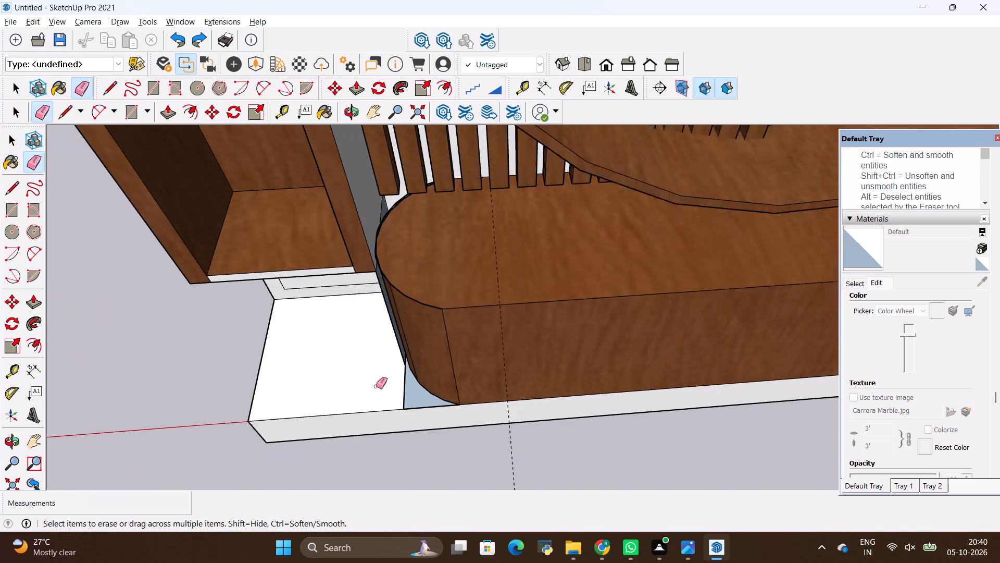
pyautogui.scroll(-2, 376, 386)
pyautogui.scroll(6, 388, 268)
pyautogui.moveTo(389, 440); pyautogui.dragTo(587, 346, button='middle')
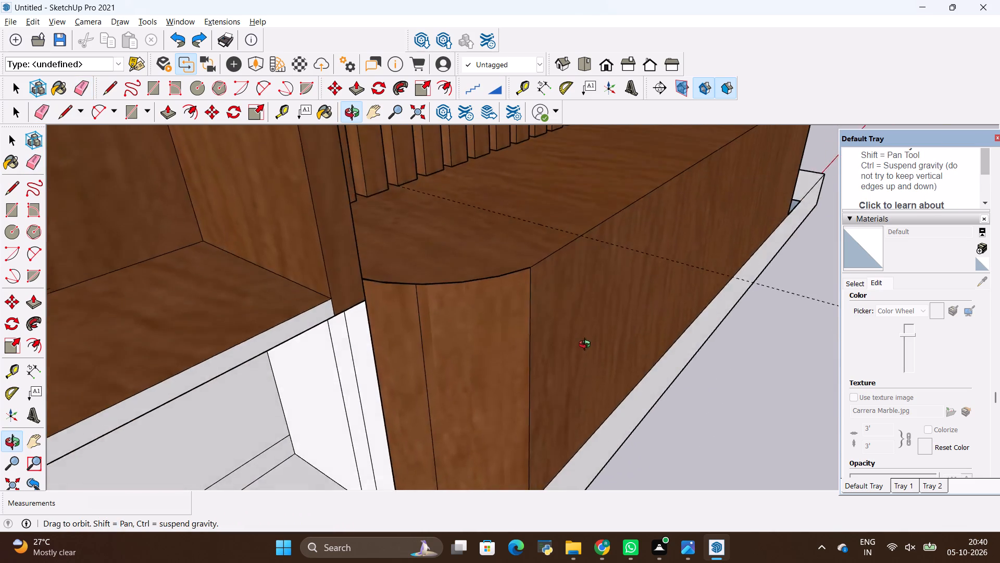
pyautogui.moveTo(587, 346); pyautogui.dragTo(392, 411, button='middle')
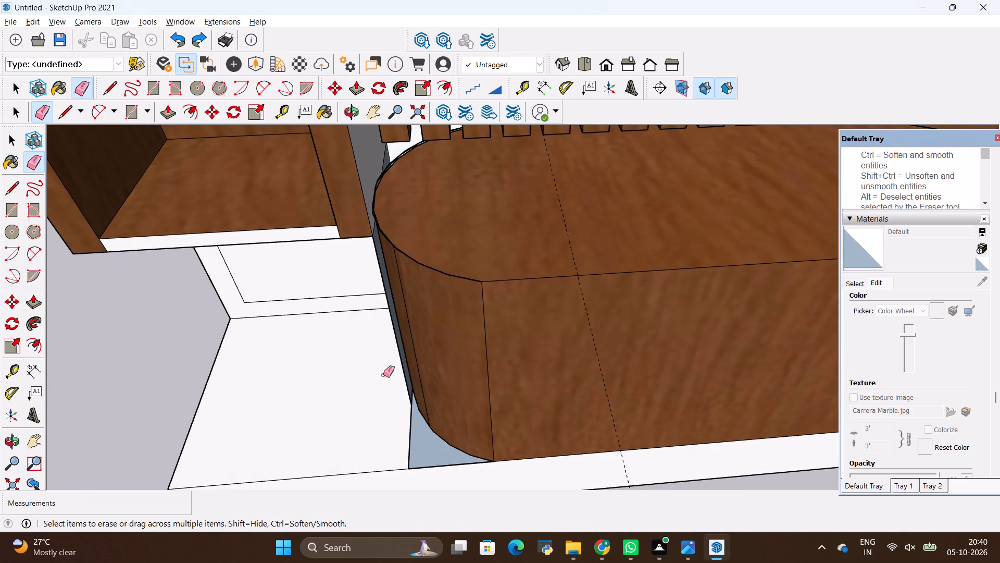
pyautogui.scroll(-3, 396, 368)
pyautogui.scroll(14, 395, 367)
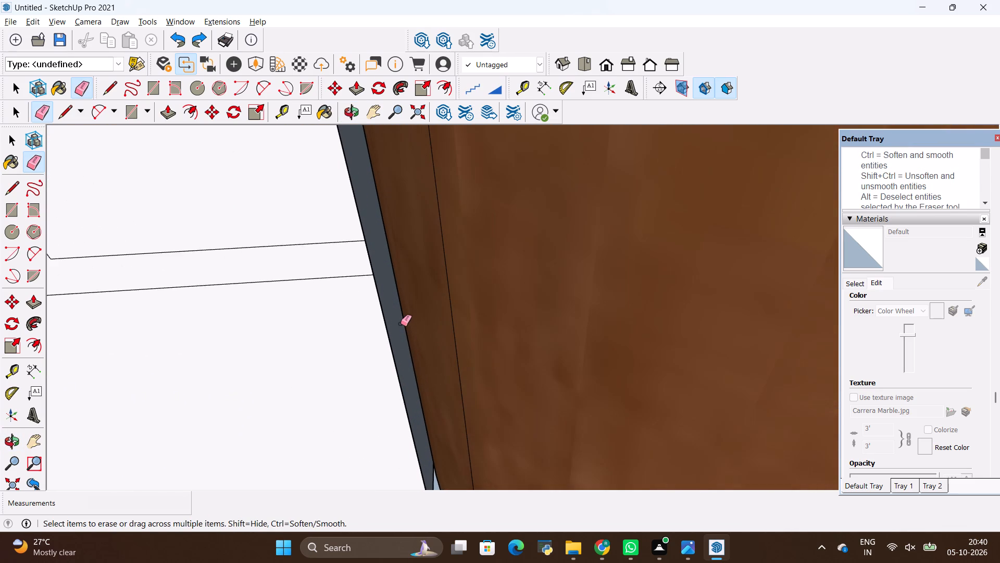
pyautogui.scroll(-12, 400, 338)
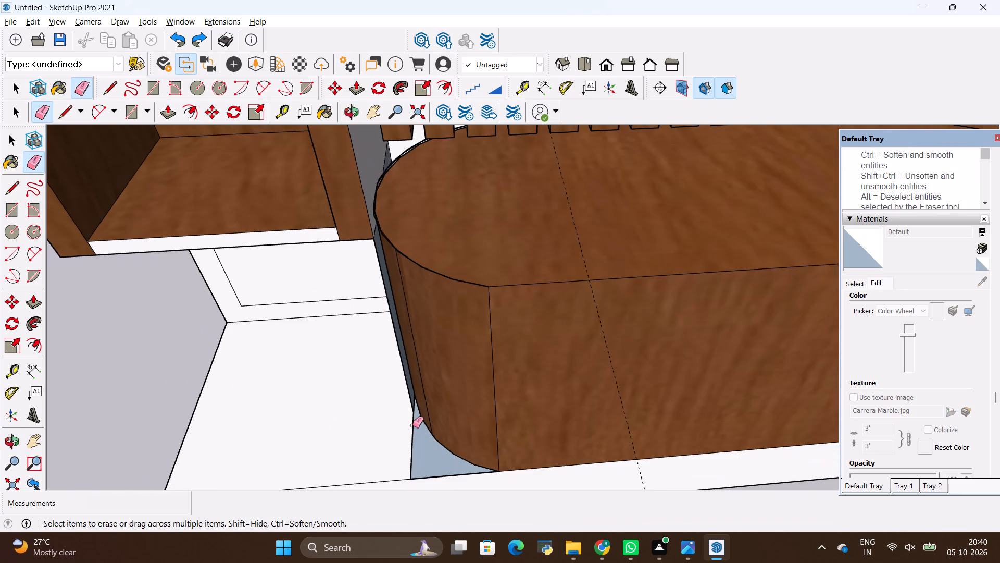
pyautogui.scroll(6, 413, 427)
pyautogui.scroll(-7, 396, 384)
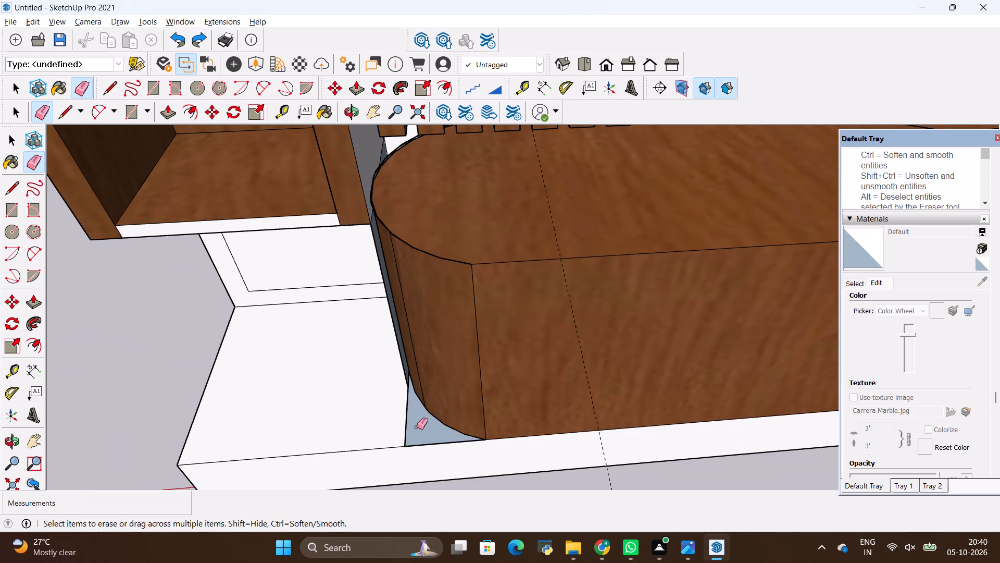
# Inside the TV unit group, erase the leftover triangular face at the foot of the console's front left corner.
pyautogui.press('space')
pyautogui.rightClick(422, 432)
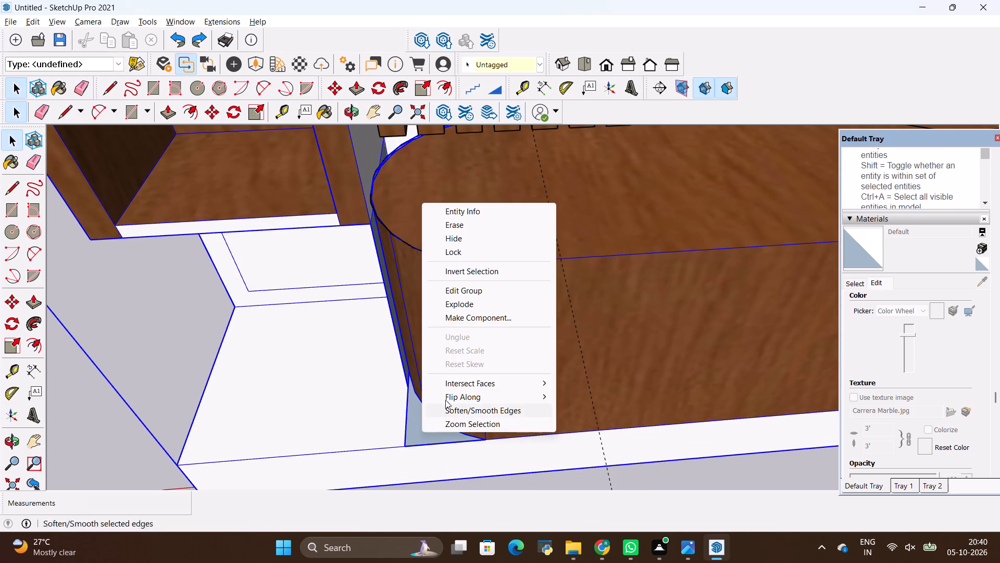
pyautogui.doubleClick(376, 411)
pyautogui.rightClick(418, 417)
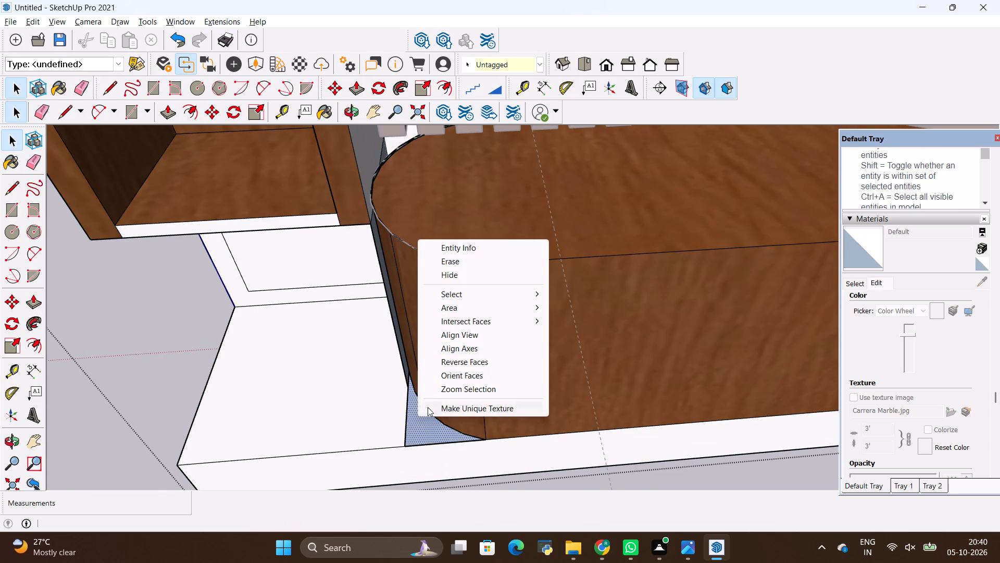
pyautogui.scroll(2, 413, 454)
pyautogui.press('e')
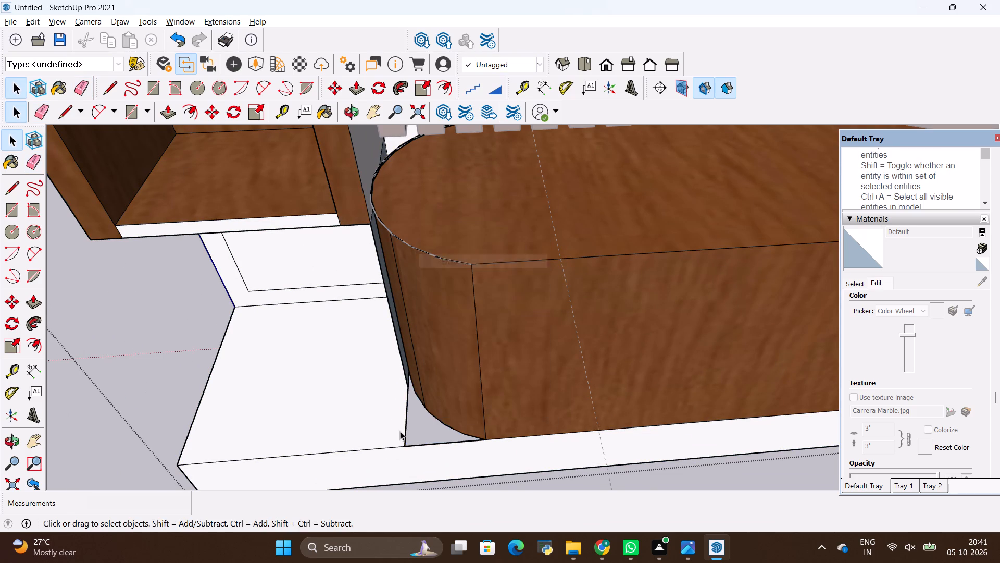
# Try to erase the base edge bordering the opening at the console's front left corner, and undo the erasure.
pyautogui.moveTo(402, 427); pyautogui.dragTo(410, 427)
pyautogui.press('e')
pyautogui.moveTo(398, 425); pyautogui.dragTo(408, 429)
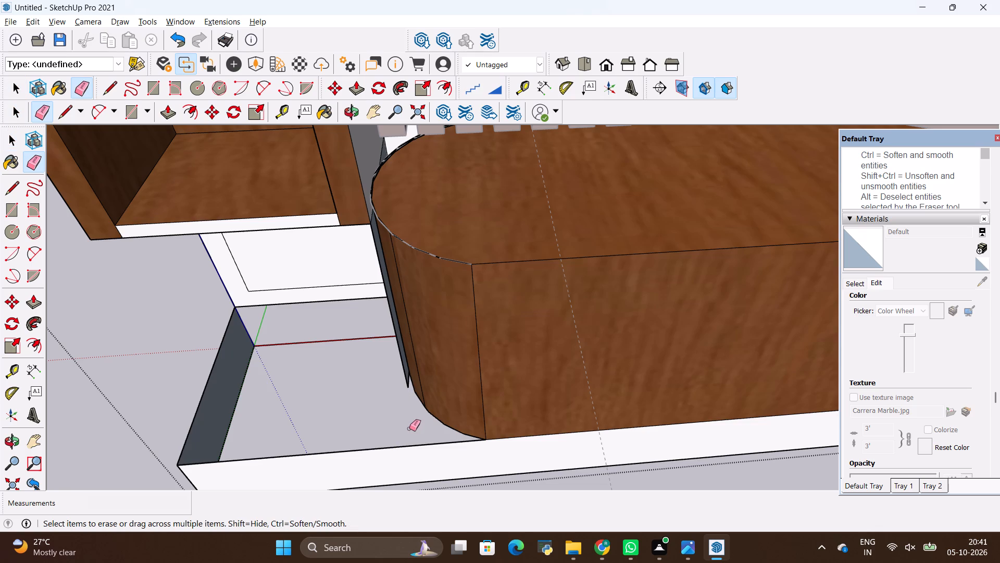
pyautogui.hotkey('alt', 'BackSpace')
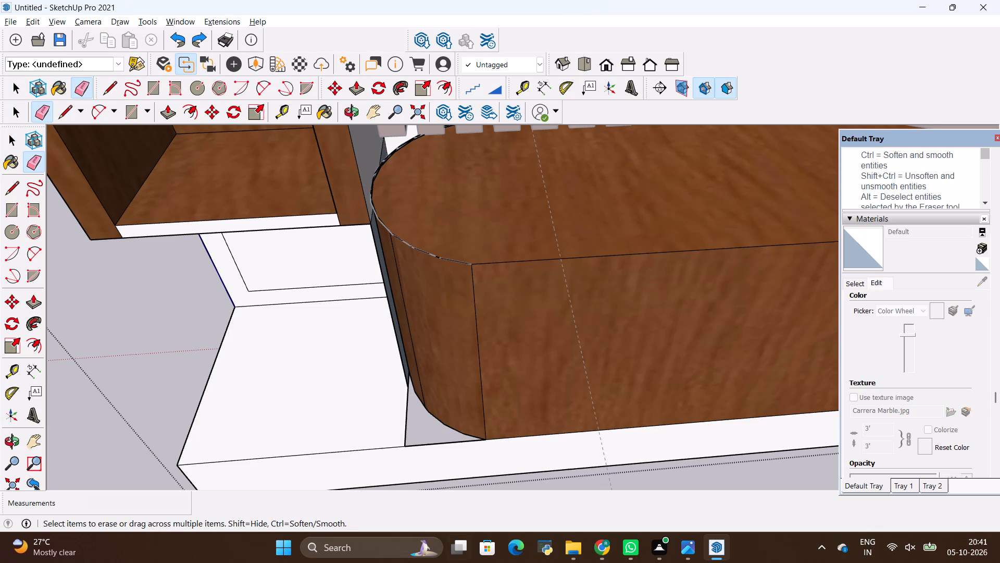
# Check the base edge beside the console's front left corner and close the TV unit group.
pyautogui.scroll(1, 4, 237)
pyautogui.scroll(2, 0, 139)
pyautogui.scroll(-3, 279, 323)
pyautogui.scroll(5, 326, 456)
pyautogui.press('space')
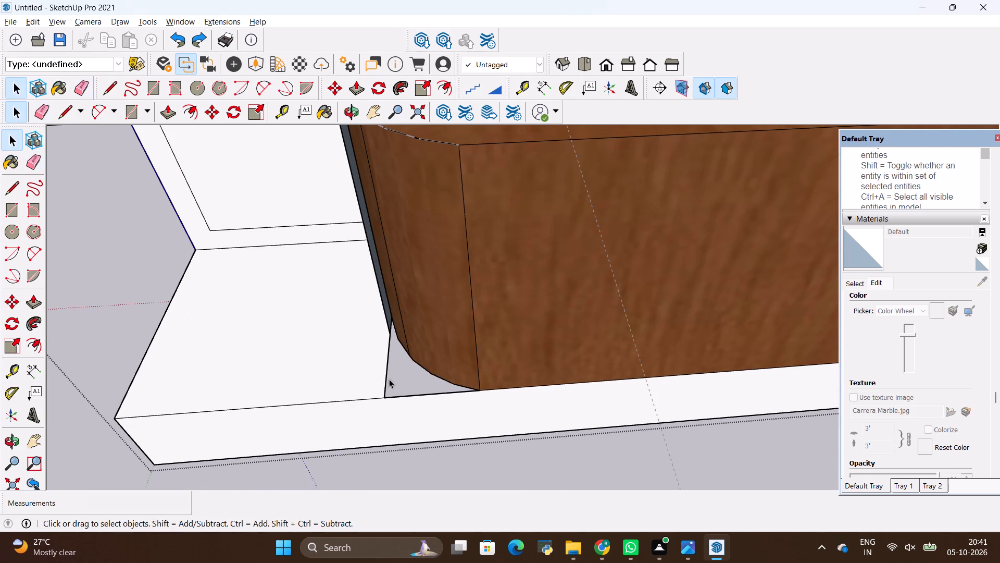
pyautogui.rightClick(390, 379)
pyautogui.click(330, 361)
pyautogui.rightClick(389, 373)
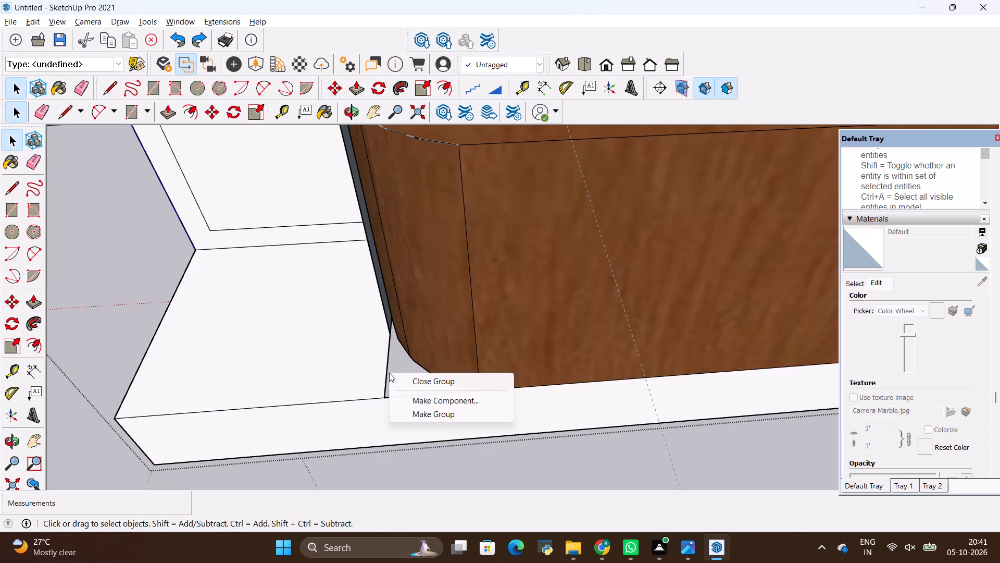
pyautogui.click(383, 460)
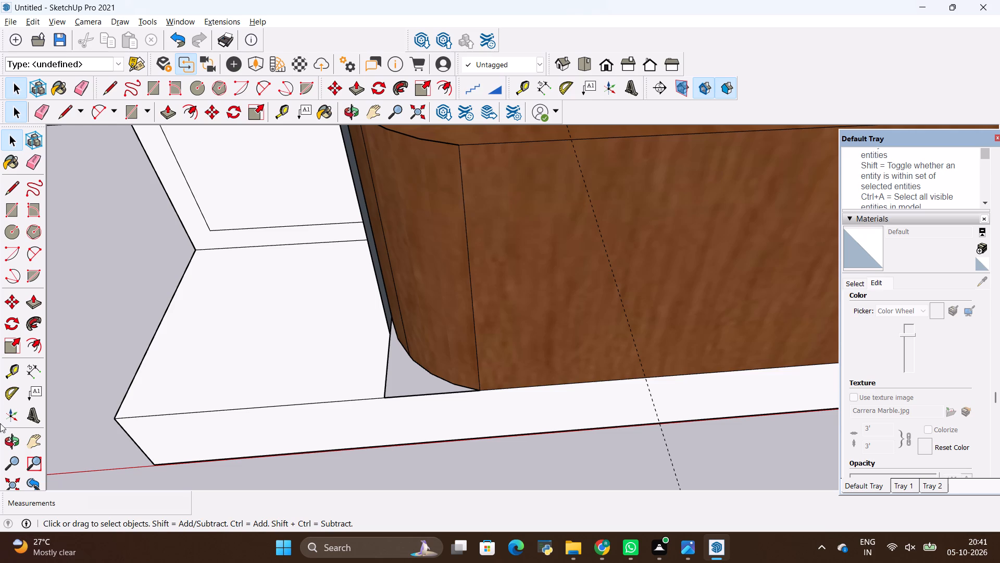
# Erase the two dashed guide lines running past the TV unit.
pyautogui.scroll(-2, 0, 395)
pyautogui.scroll(-10, 96, 222)
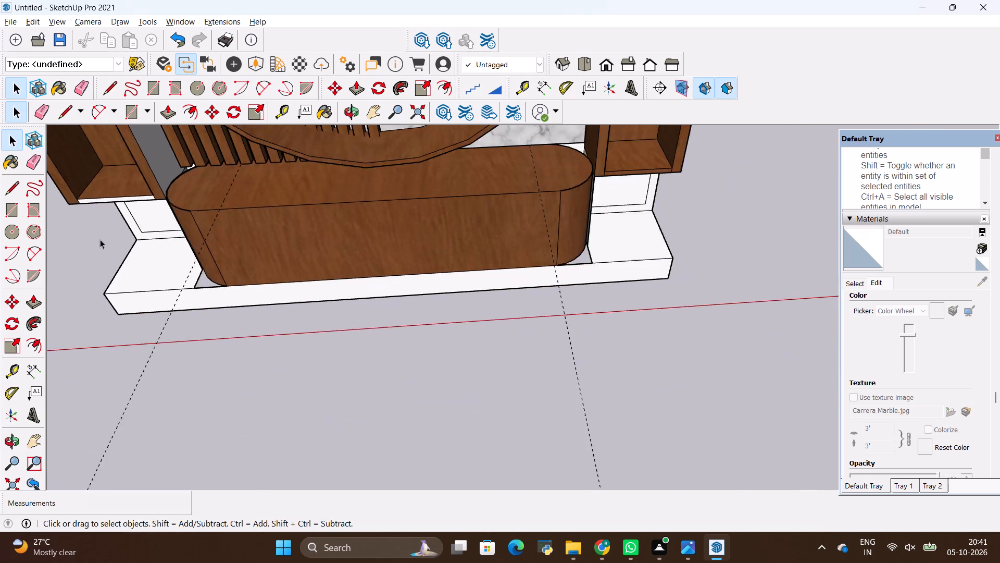
pyautogui.scroll(-6, 100, 239)
pyautogui.scroll(-9, 215, 363)
pyautogui.scroll(-1, 508, 421)
pyautogui.moveTo(427, 425); pyautogui.dragTo(420, 395, button='middle')
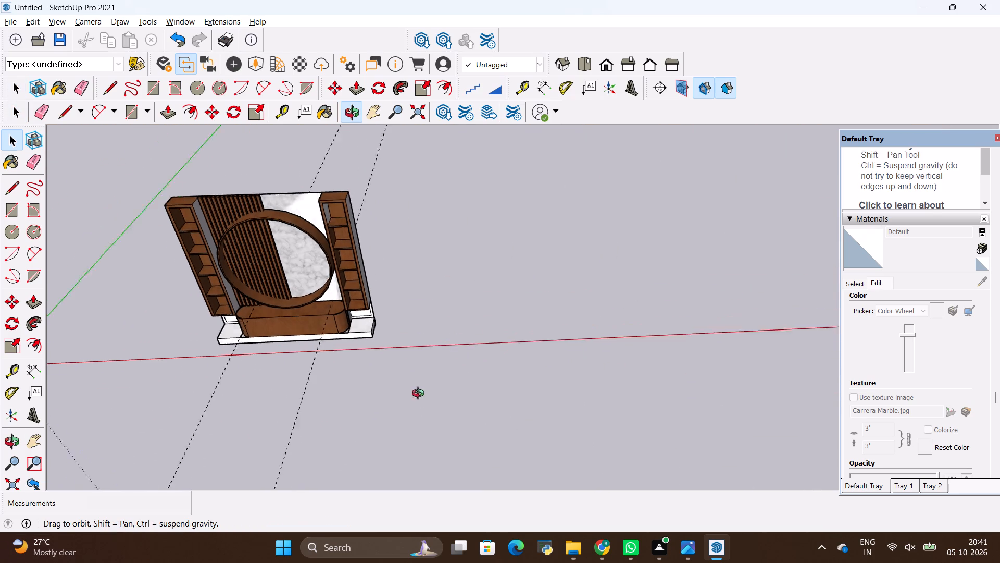
pyautogui.moveTo(420, 395); pyautogui.dragTo(458, 335, button='middle')
pyautogui.press('e')
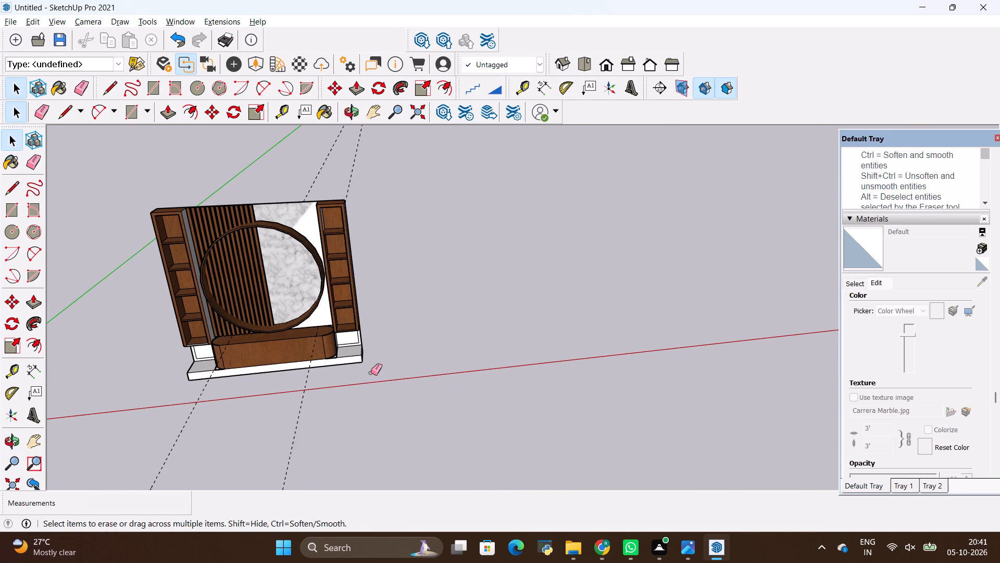
pyautogui.moveTo(319, 421); pyautogui.dragTo(235, 433)
pyautogui.scroll(2, 248, 191)
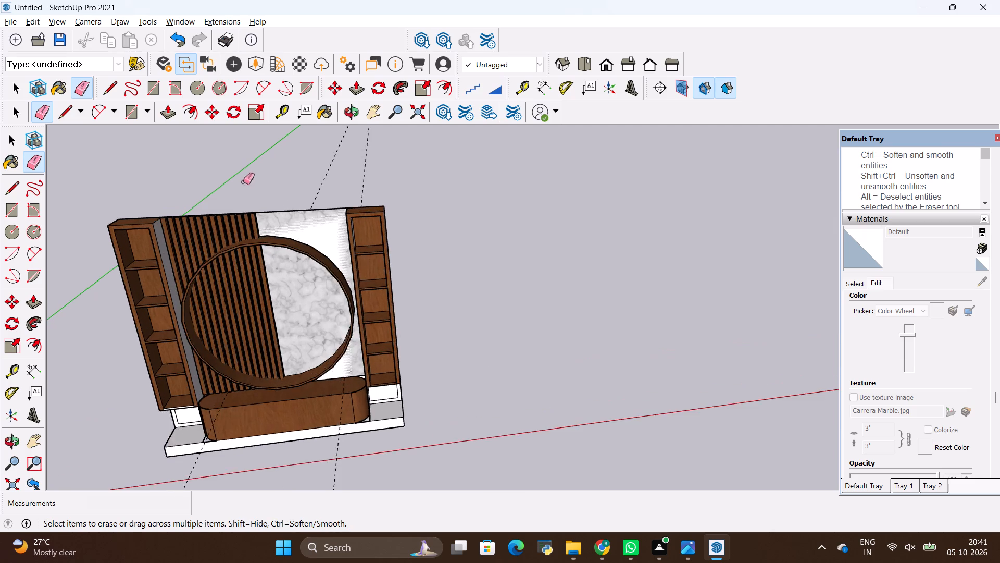
pyautogui.scroll(4, 243, 182)
pyautogui.scroll(-4, 261, 236)
pyautogui.scroll(17, 293, 408)
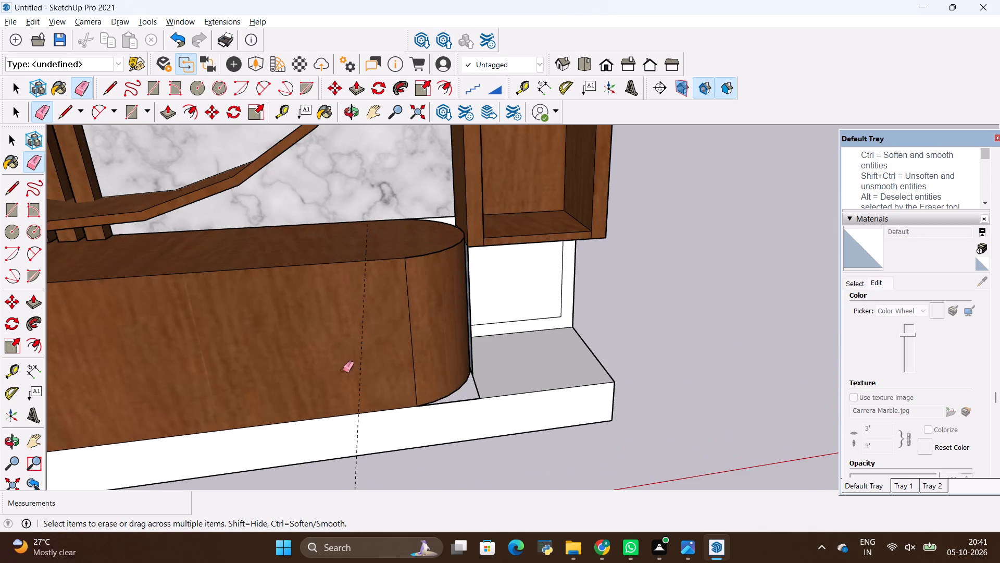
pyautogui.scroll(2, 411, 248)
pyautogui.scroll(-17, 471, 283)
pyautogui.scroll(-4, 609, 296)
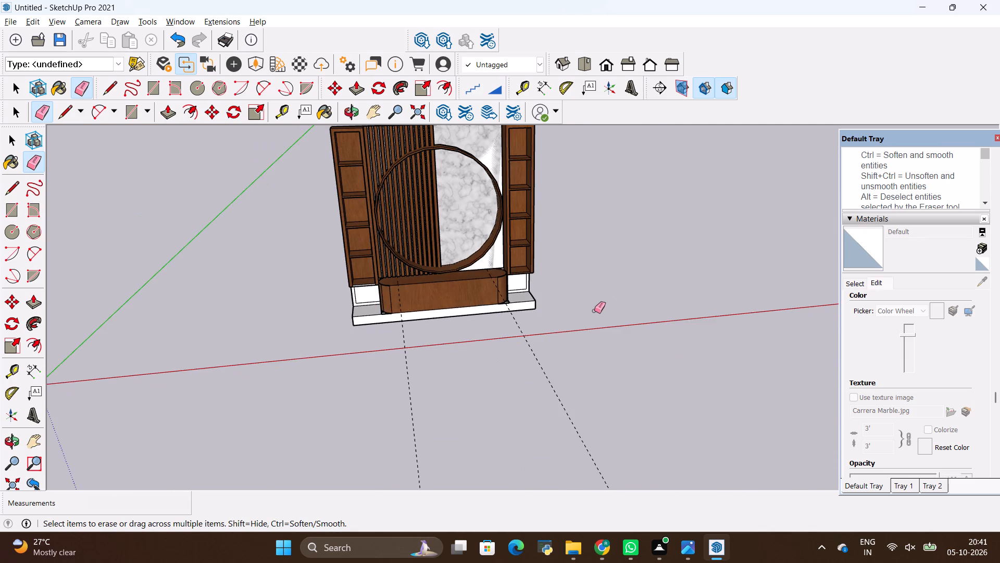
pyautogui.moveTo(596, 305); pyautogui.dragTo(539, 358, button='middle')
pyautogui.scroll(-6, 559, 341)
pyautogui.press('space')
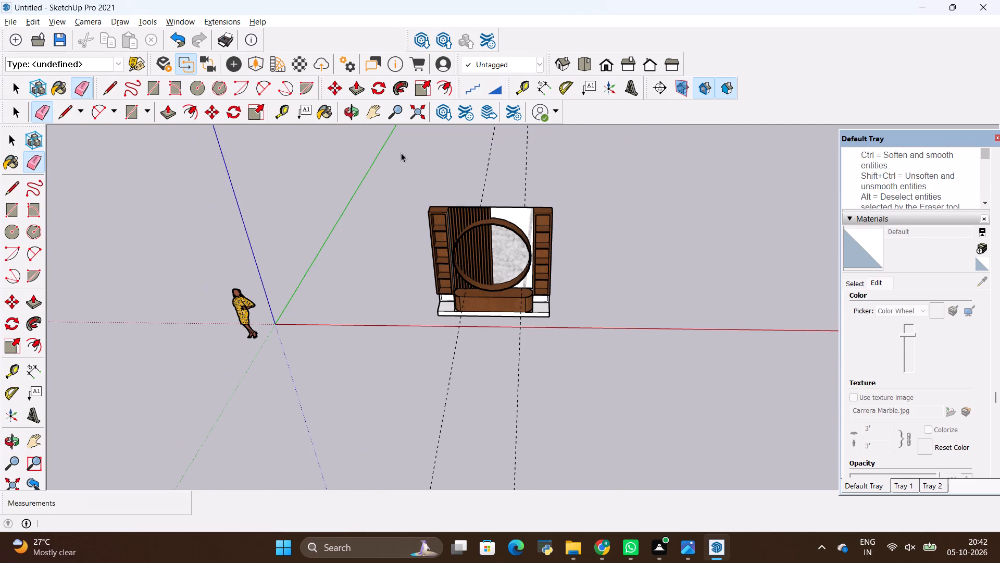
pyautogui.click(401, 153)
pyautogui.scroll(2, 501, 163)
pyautogui.click(482, 164)
pyautogui.click(486, 165)
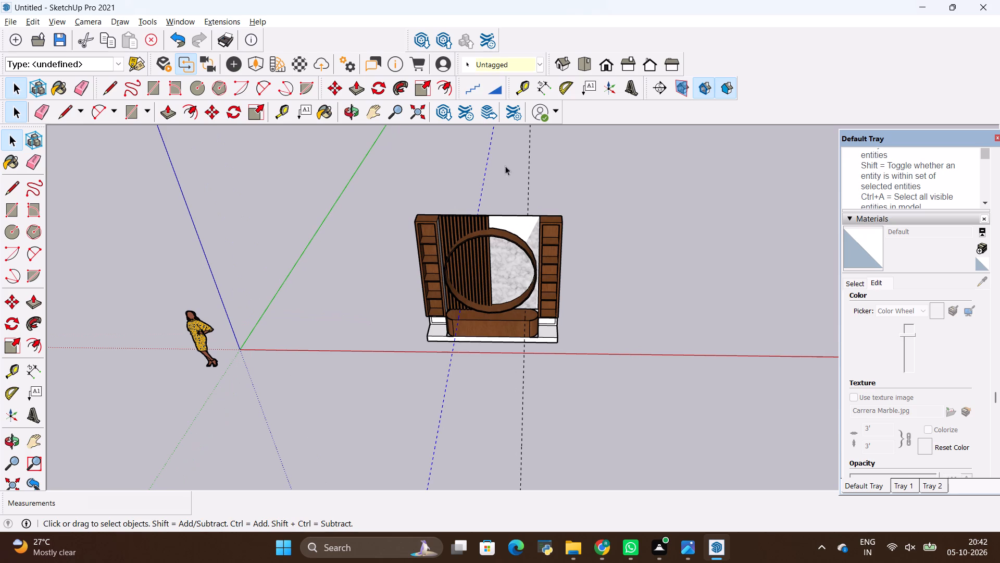
pyautogui.keyDown('ctrl'); pyautogui.click(529, 172); pyautogui.keyUp('ctrl')
pyautogui.press('e')
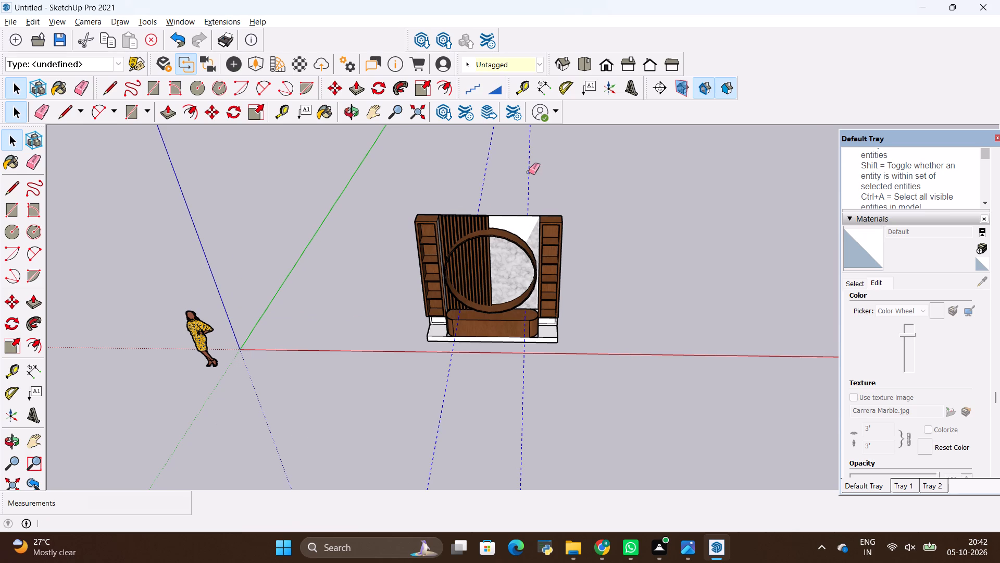
pyautogui.moveTo(476, 167); pyautogui.dragTo(537, 183)
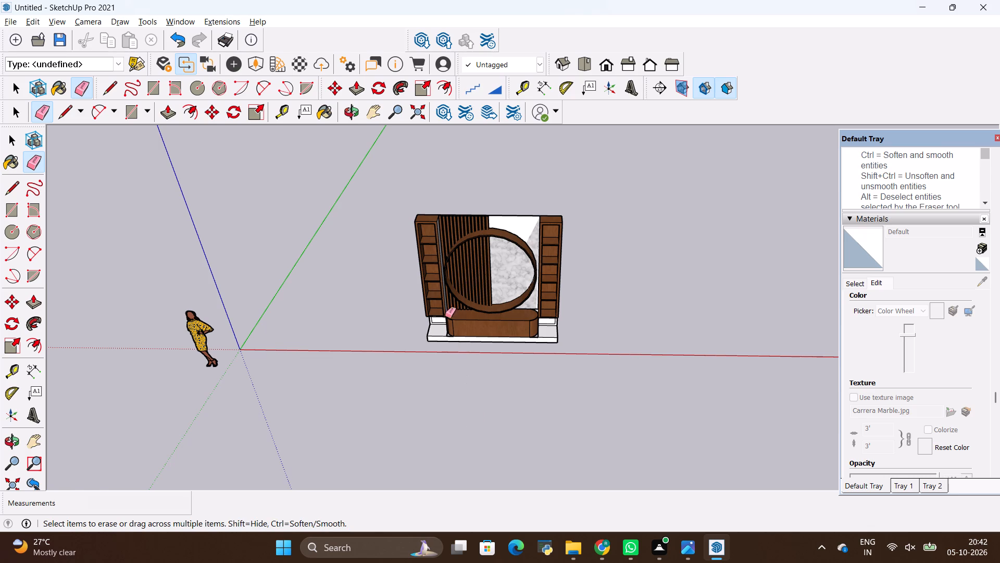
# Examine the whole TV unit from the front and from an angled side view.
pyautogui.scroll(10, 448, 311)
pyautogui.scroll(-10, 508, 279)
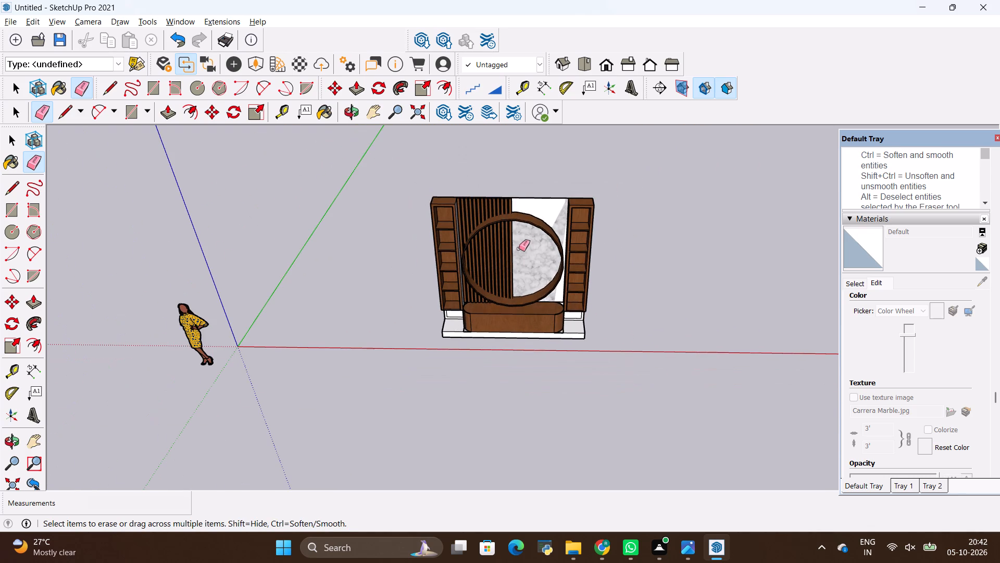
pyautogui.press('space')
pyautogui.click(518, 169)
pyautogui.scroll(4, 509, 265)
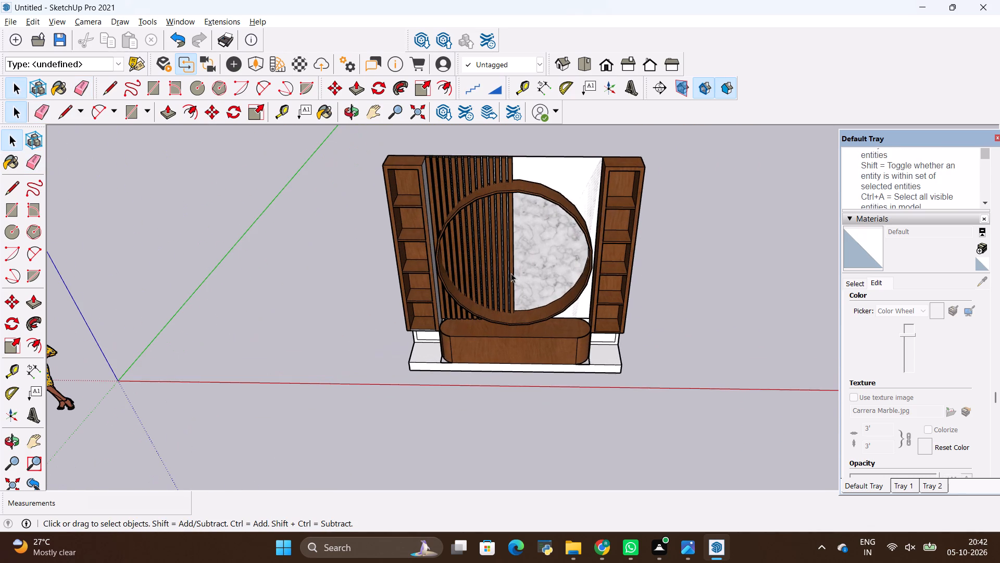
pyautogui.scroll(3, 514, 281)
pyautogui.scroll(-4, 522, 288)
pyautogui.moveTo(533, 277); pyautogui.dragTo(517, 184, button='middle')
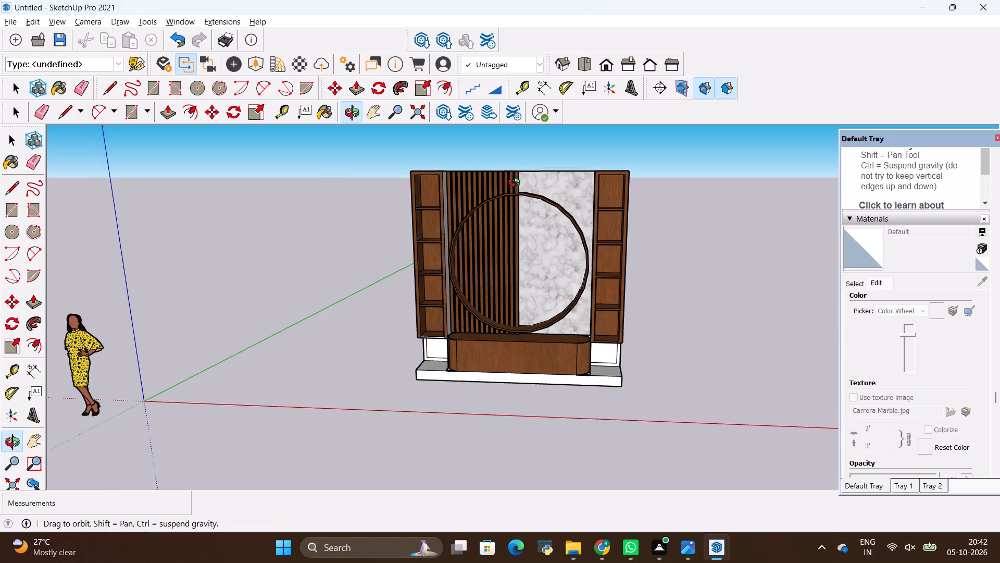
pyautogui.moveTo(517, 184); pyautogui.dragTo(550, 184, button='middle')
pyautogui.scroll(7, 535, 177)
pyautogui.scroll(-4, 523, 183)
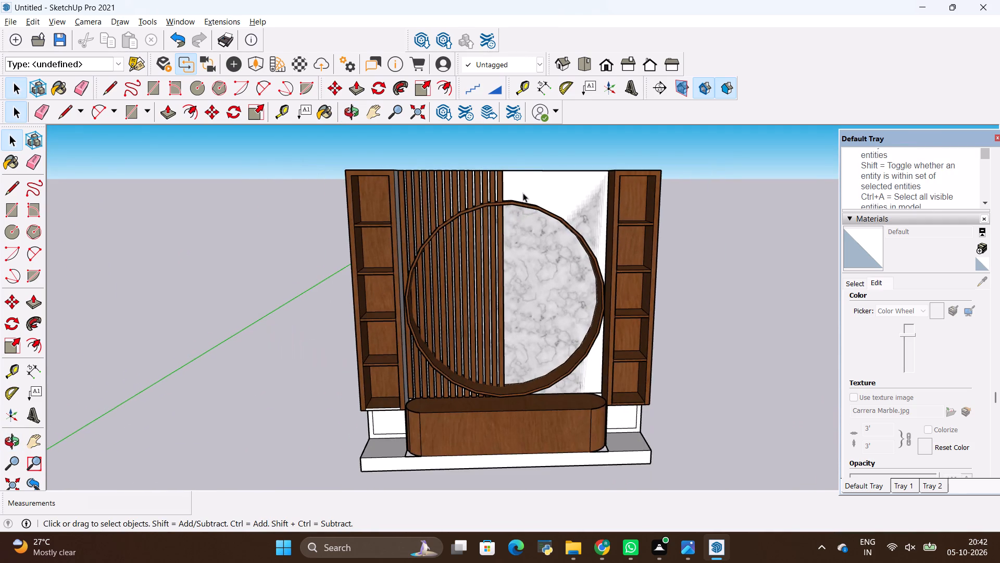
pyautogui.moveTo(523, 193); pyautogui.dragTo(346, 265, button='middle')
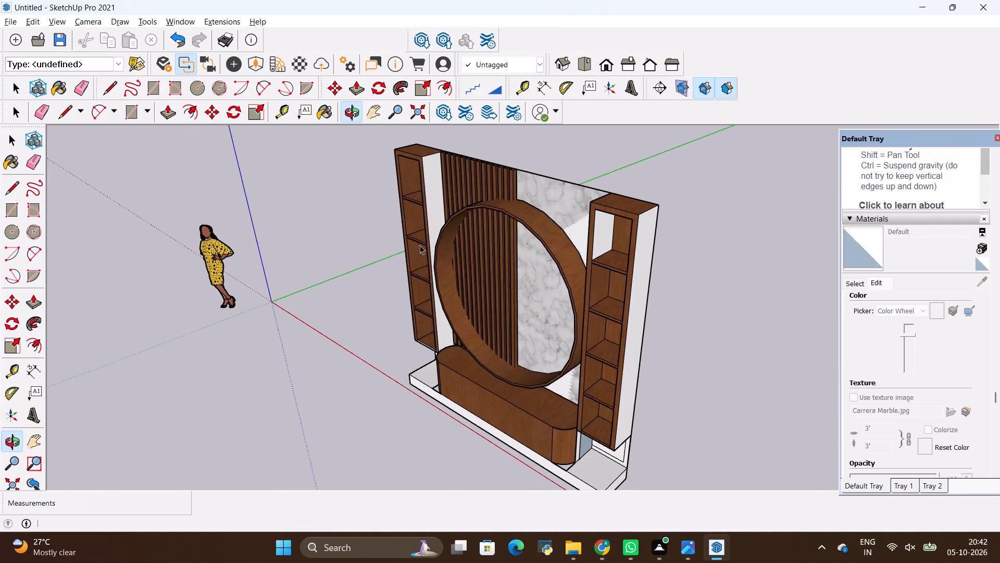
# Open the TV unit group for editing and select the inner side face of the left cabinet's top compartment.
pyautogui.click(402, 189)
pyautogui.doubleClick(406, 186)
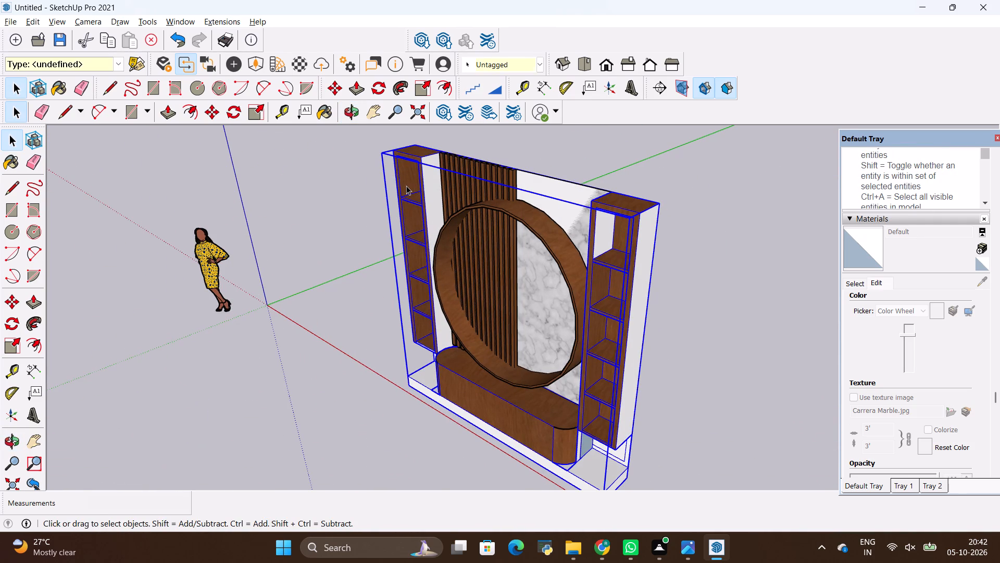
pyautogui.click(409, 185)
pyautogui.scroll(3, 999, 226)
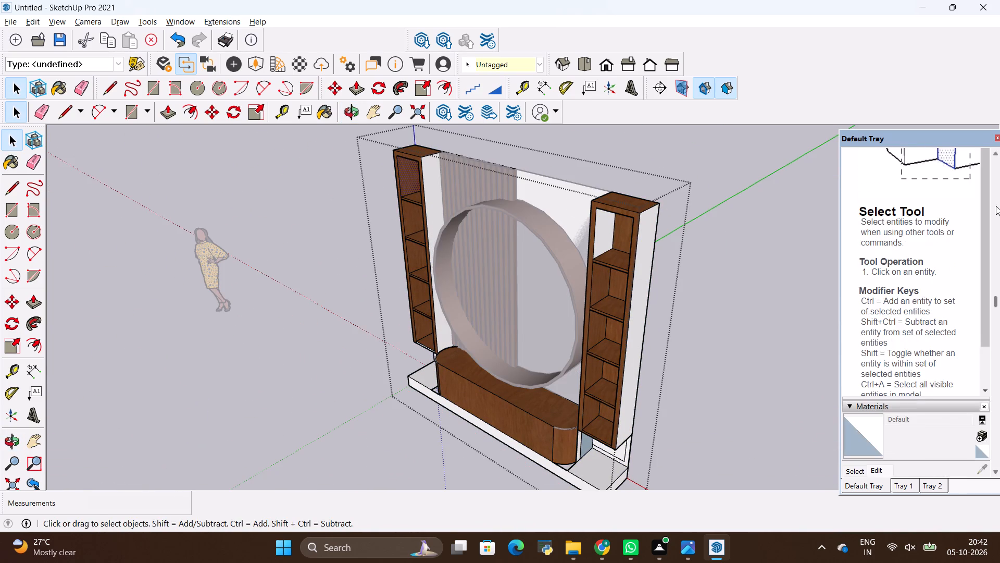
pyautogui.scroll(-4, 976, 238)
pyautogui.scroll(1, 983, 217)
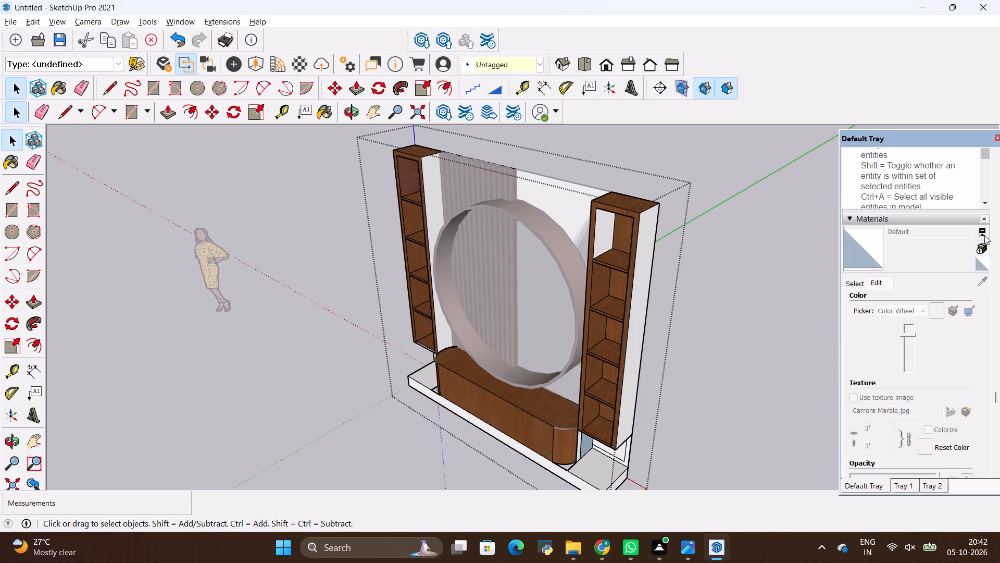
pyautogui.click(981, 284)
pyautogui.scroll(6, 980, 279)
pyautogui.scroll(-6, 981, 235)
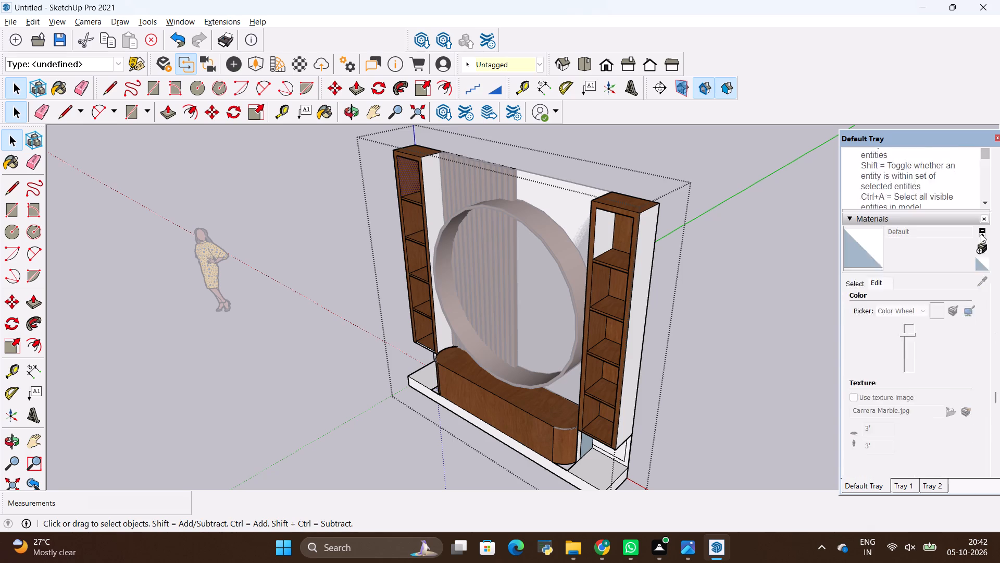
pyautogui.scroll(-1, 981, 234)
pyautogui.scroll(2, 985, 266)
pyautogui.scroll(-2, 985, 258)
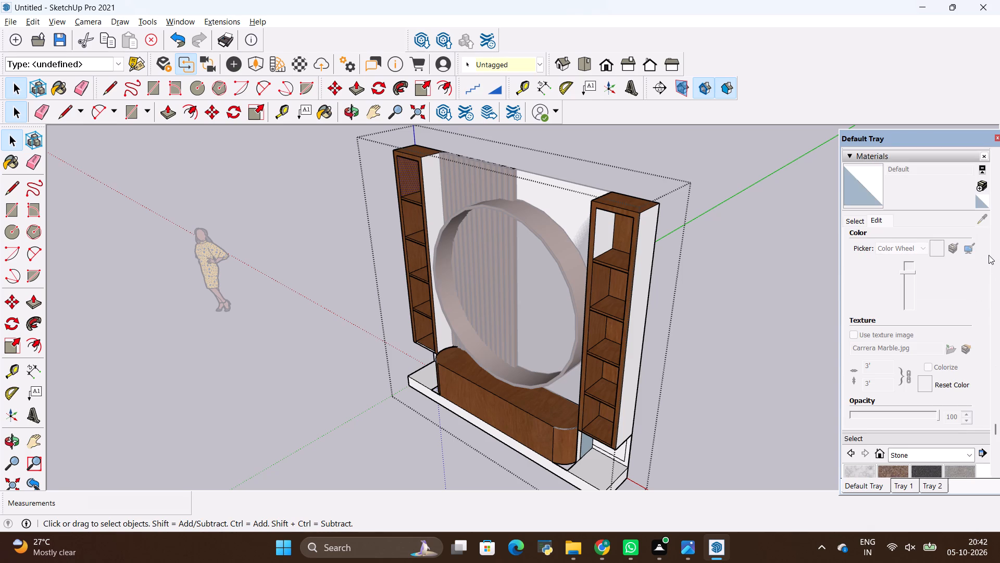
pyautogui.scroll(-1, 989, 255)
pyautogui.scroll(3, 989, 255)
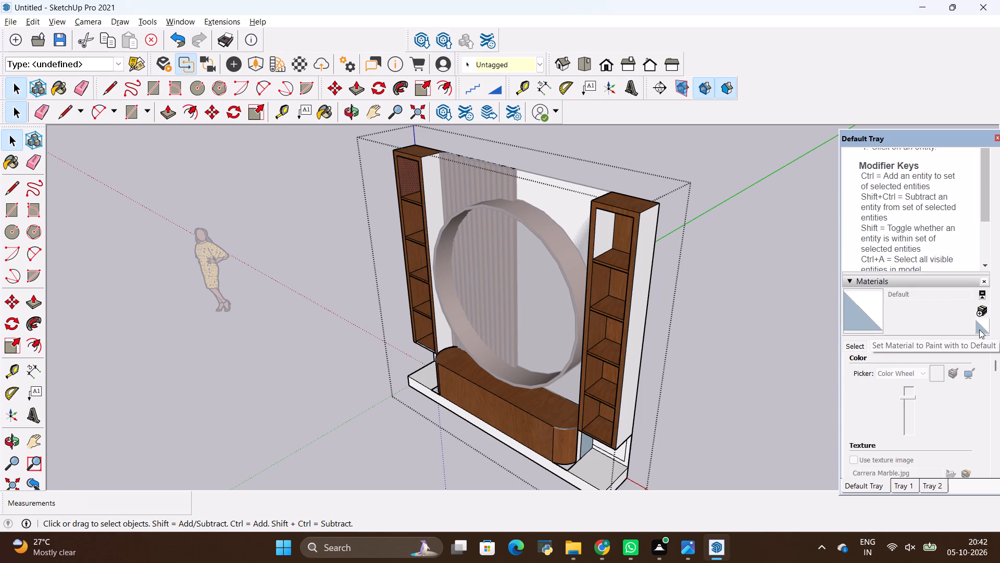
# Paint the left shelf cabinet's side facing the slats with the Wood Floor Parquet material from the Wood collection.
pyautogui.moveTo(266, 333); pyautogui.dragTo(269, 334, button='middle')
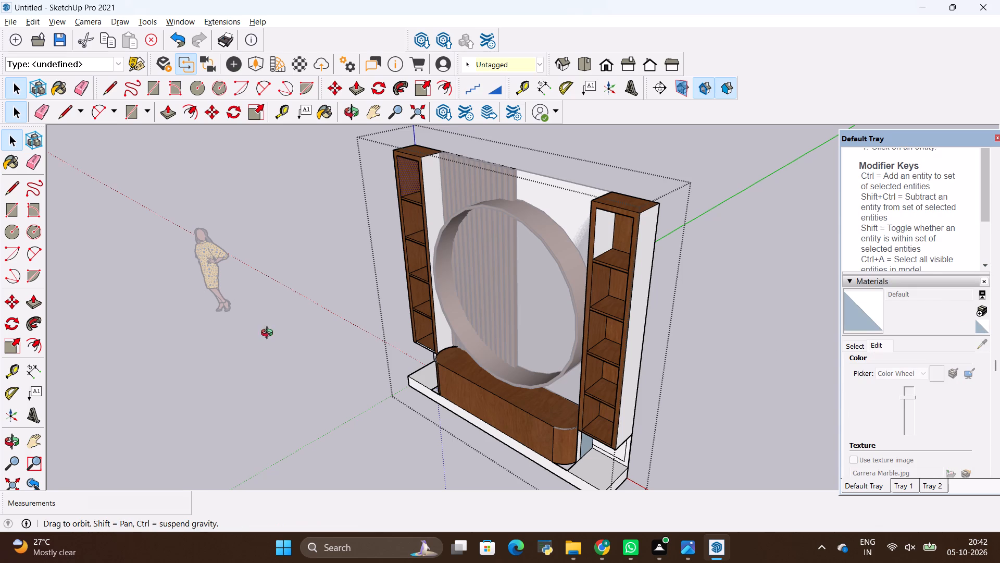
pyautogui.moveTo(269, 334); pyautogui.dragTo(354, 293, button='middle')
pyautogui.scroll(3, 396, 226)
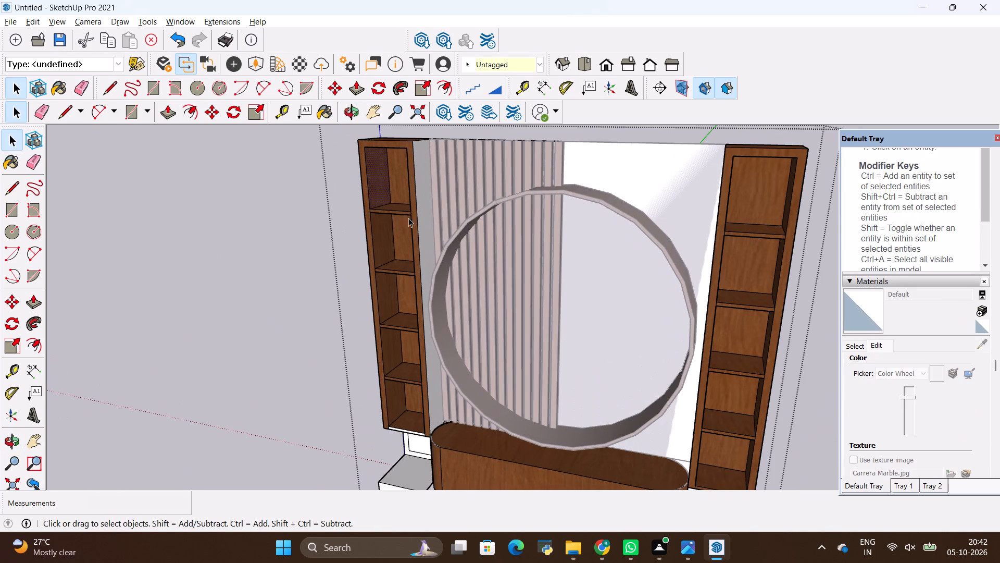
pyautogui.click(394, 183)
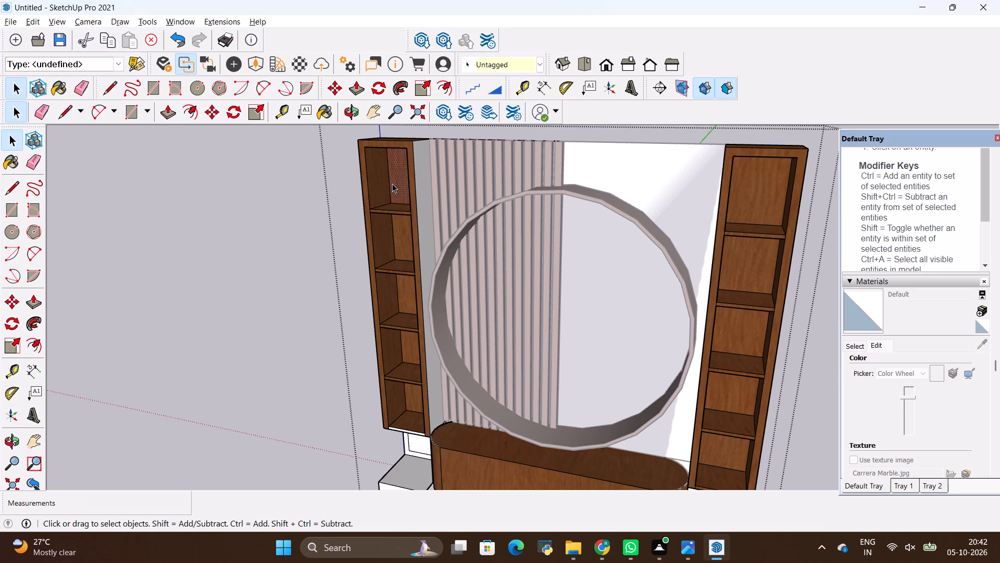
pyautogui.scroll(-7, 953, 211)
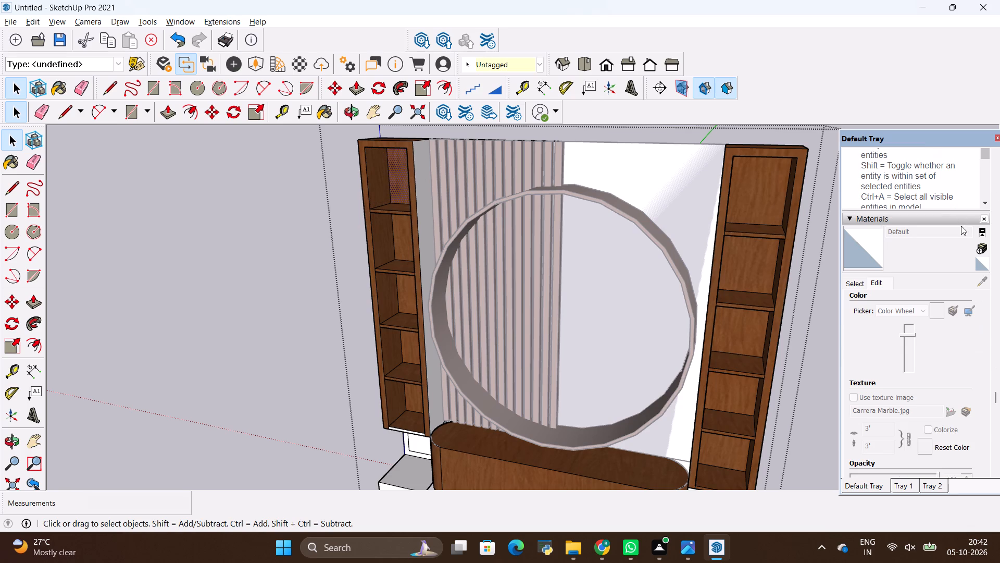
pyautogui.scroll(-1, 961, 226)
pyautogui.click(940, 388)
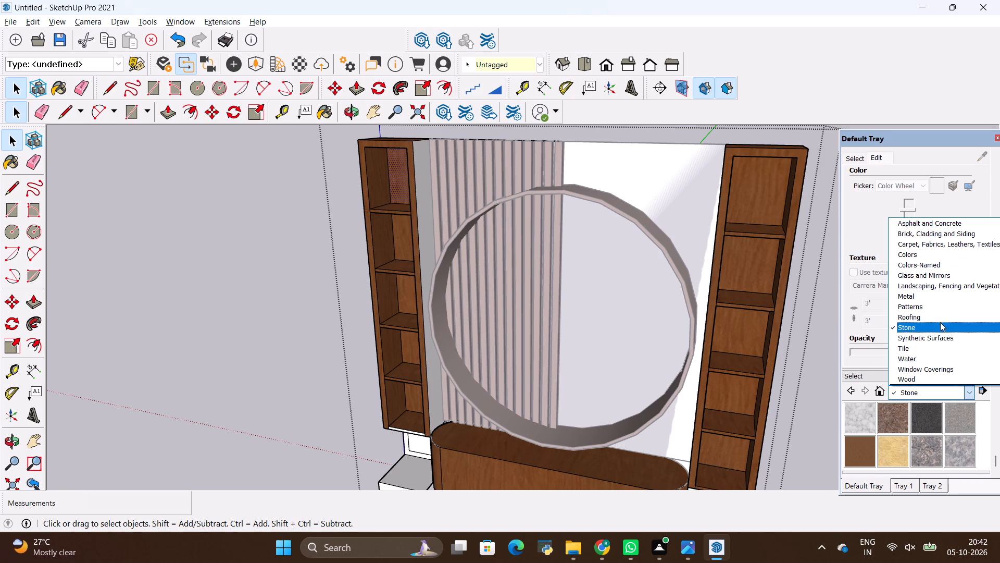
pyautogui.click(921, 266)
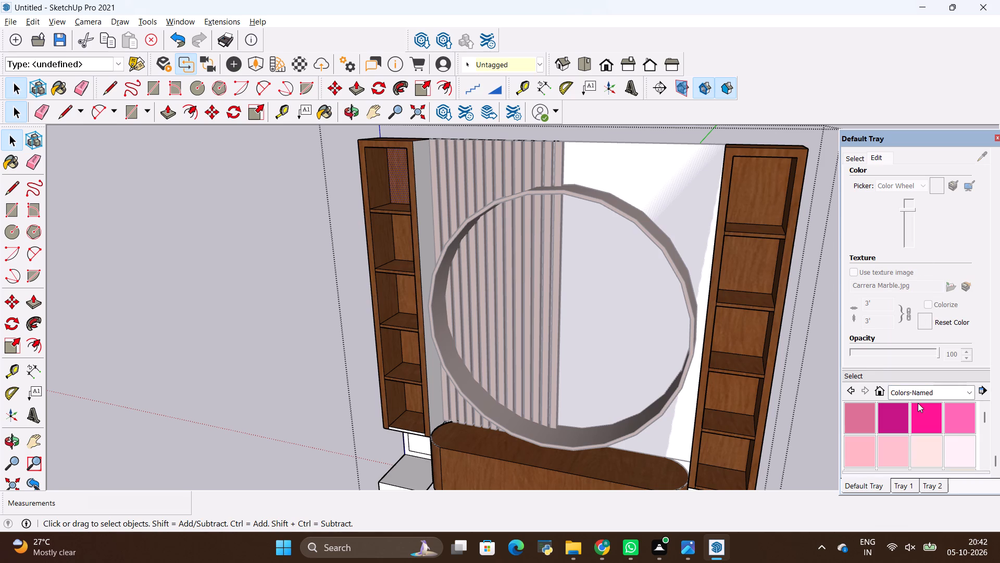
pyautogui.click(918, 390)
pyautogui.scroll(-1, 909, 373)
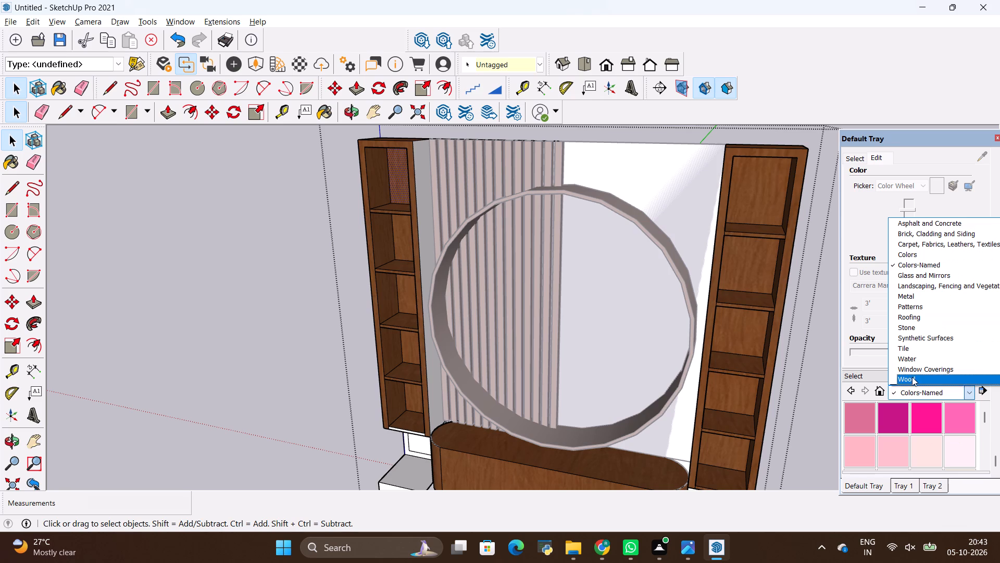
pyautogui.click(912, 377)
pyautogui.scroll(-2, 898, 348)
pyautogui.scroll(-2, 925, 434)
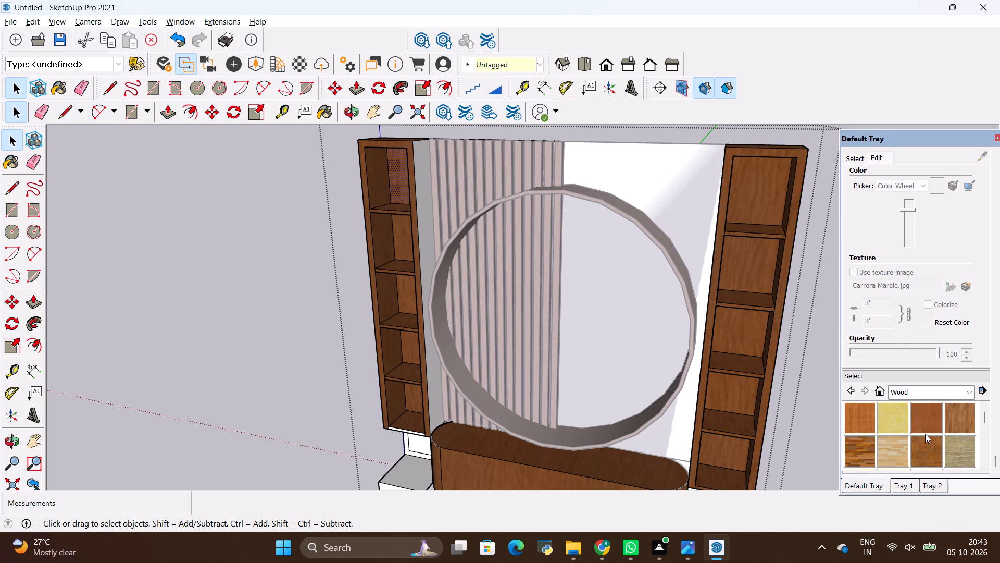
pyautogui.scroll(-2, 925, 434)
pyautogui.click(935, 449)
pyautogui.scroll(5, 487, 435)
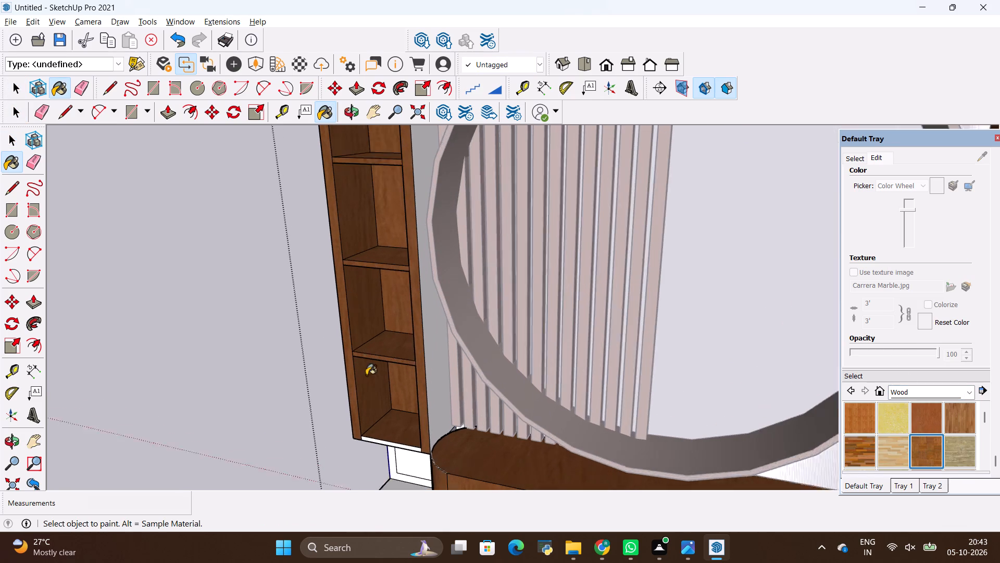
pyautogui.scroll(1, 366, 375)
pyautogui.click(442, 364)
# Paint the front edge of the left cabinet's bottom board with Wood Floor Parquet.
pyautogui.scroll(-3, 404, 366)
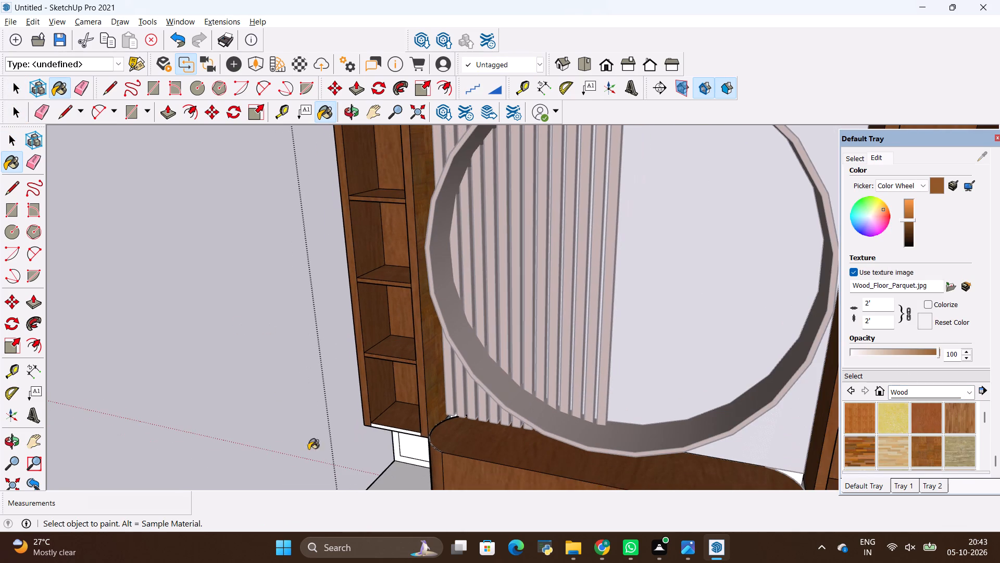
pyautogui.scroll(11, 379, 447)
pyautogui.click(420, 401)
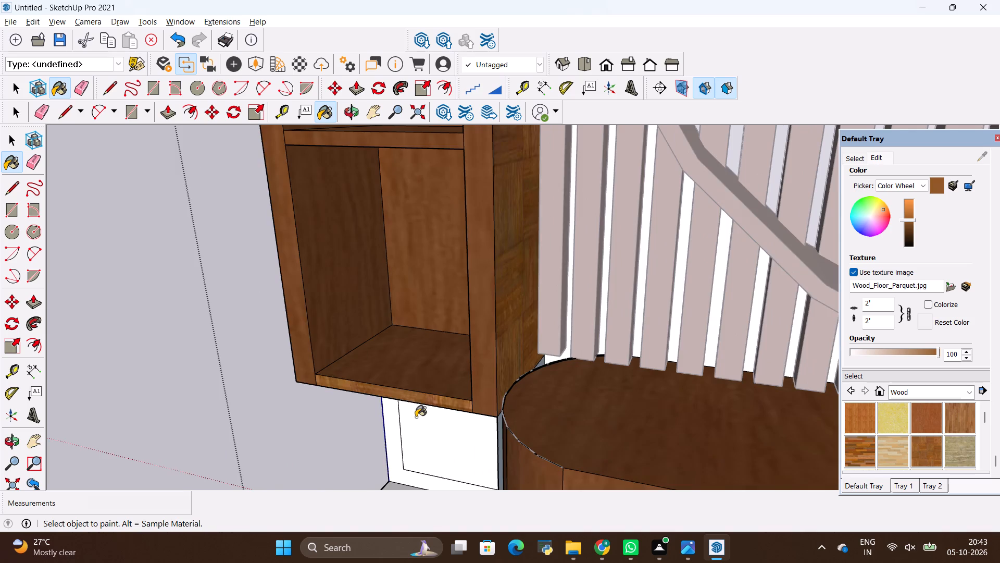
# Paint the left cabinet's underside, the underside of its lowest shelf and the recessed panel below with Wood Floor Parquet.
pyautogui.scroll(-3, 416, 417)
pyautogui.moveTo(422, 433); pyautogui.dragTo(461, 274, button='middle')
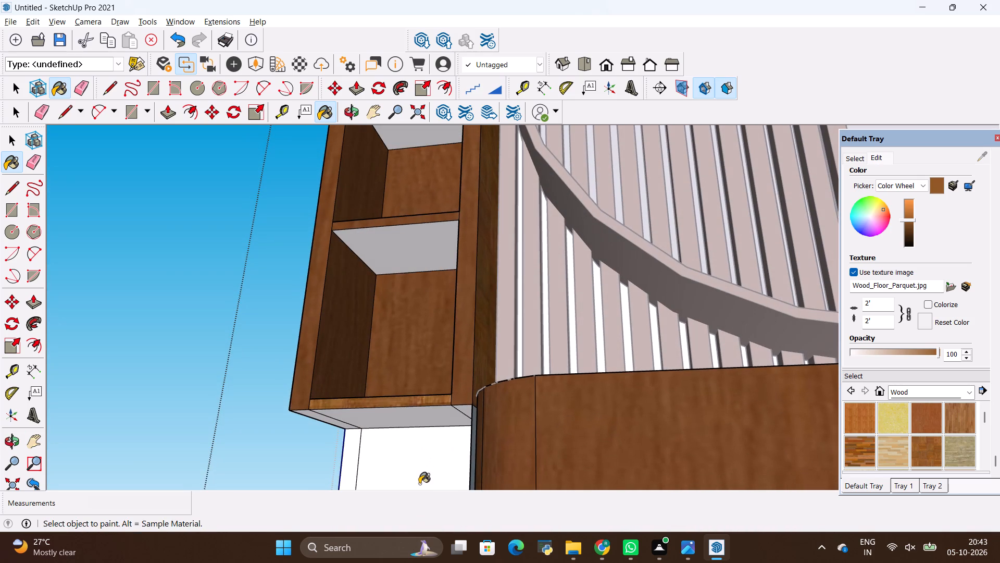
pyautogui.click(419, 469)
pyautogui.click(405, 249)
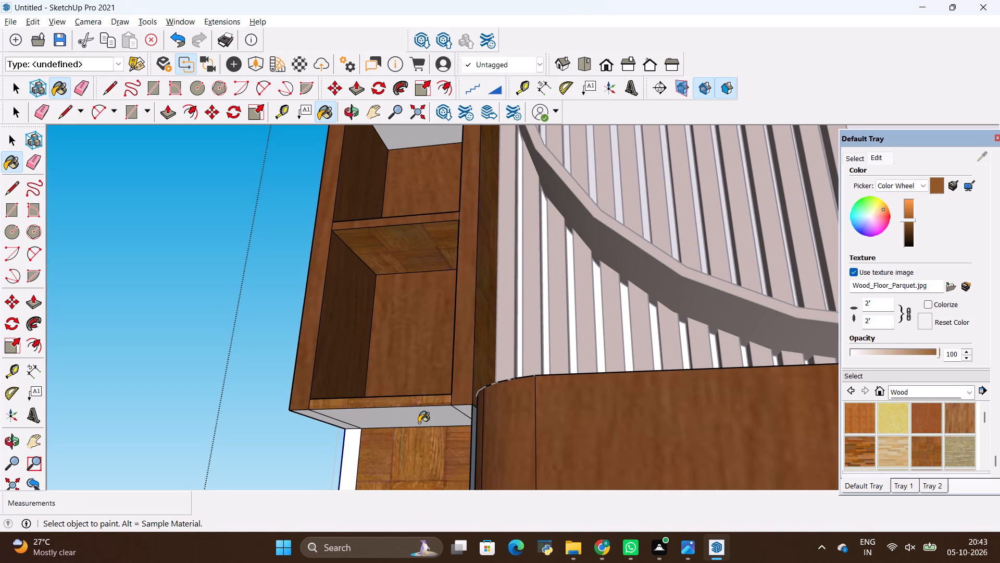
pyautogui.click(419, 424)
pyautogui.scroll(3, 441, 423)
pyautogui.click(473, 411)
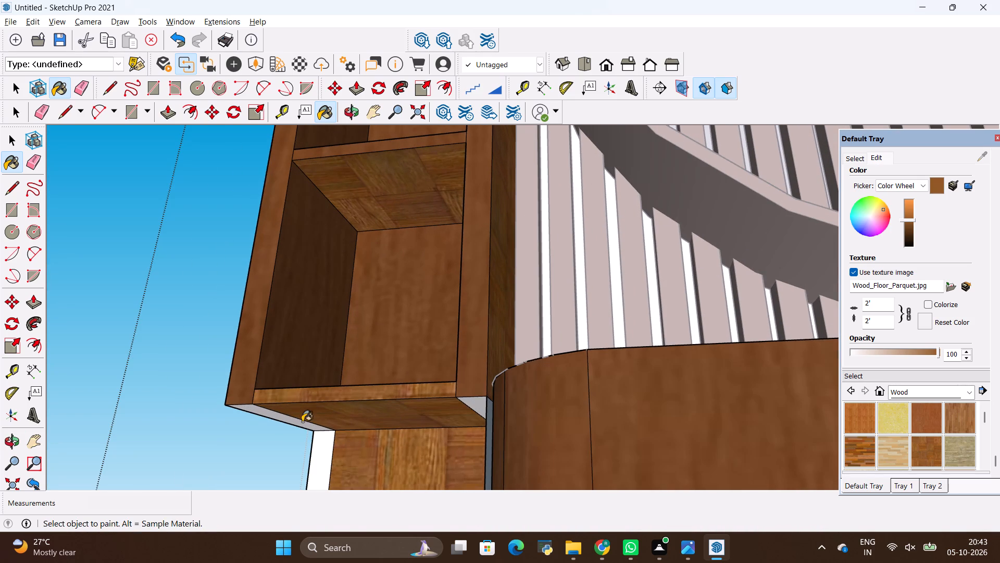
pyautogui.click(282, 421)
pyautogui.moveTo(389, 452); pyautogui.dragTo(487, 360, button='middle')
pyautogui.click(502, 372)
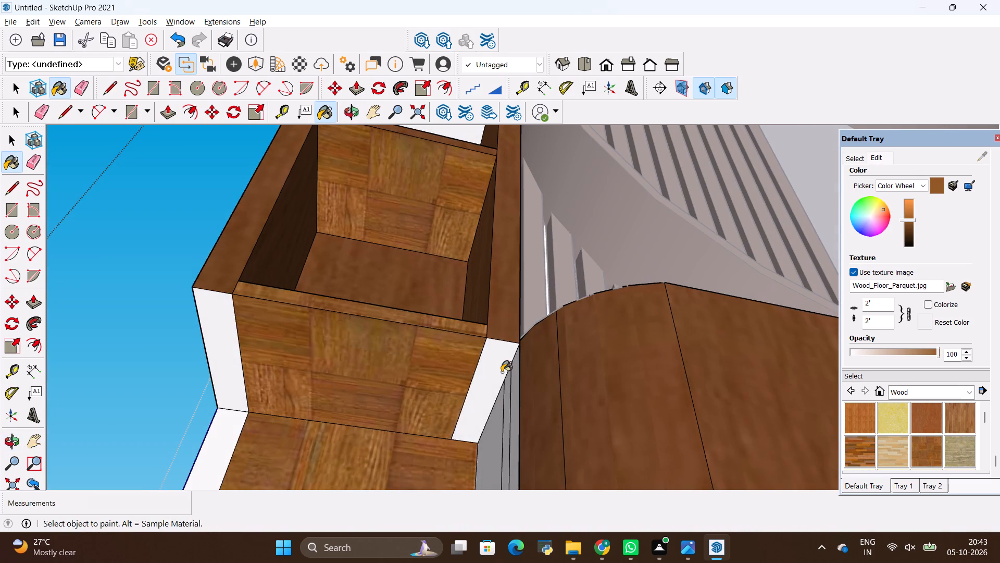
pyautogui.click(498, 417)
# Paint the narrow side strips between the recess under the left cabinet and the console's left end with Wood Floor Parquet.
pyautogui.scroll(-3, 511, 320)
pyautogui.scroll(-1, 541, 259)
pyautogui.moveTo(544, 253); pyautogui.dragTo(545, 252, button='middle')
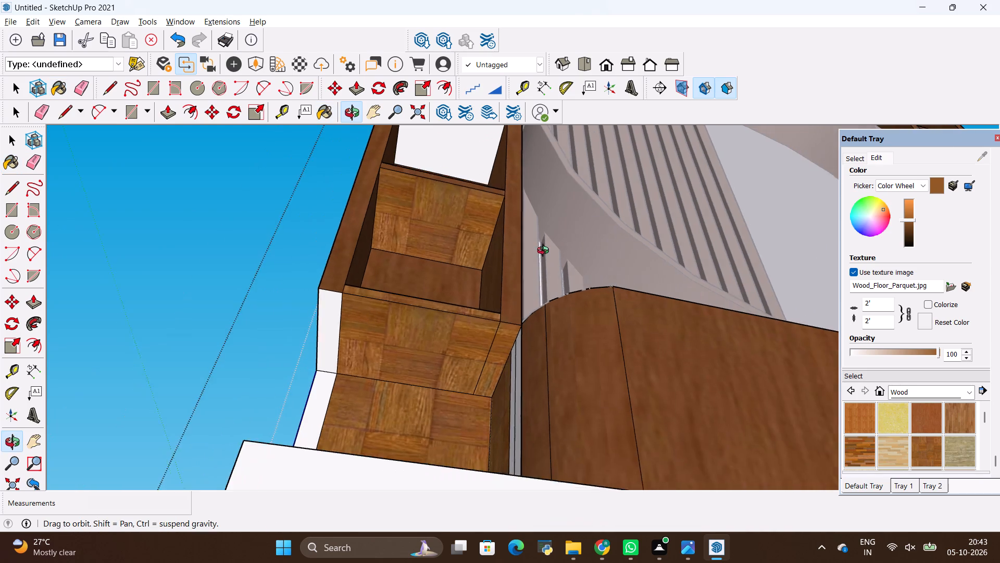
pyautogui.moveTo(545, 252); pyautogui.dragTo(498, 405, button='middle')
pyautogui.scroll(-5, 507, 265)
pyautogui.scroll(9, 470, 450)
pyautogui.moveTo(521, 375); pyautogui.dragTo(597, 369, button='middle')
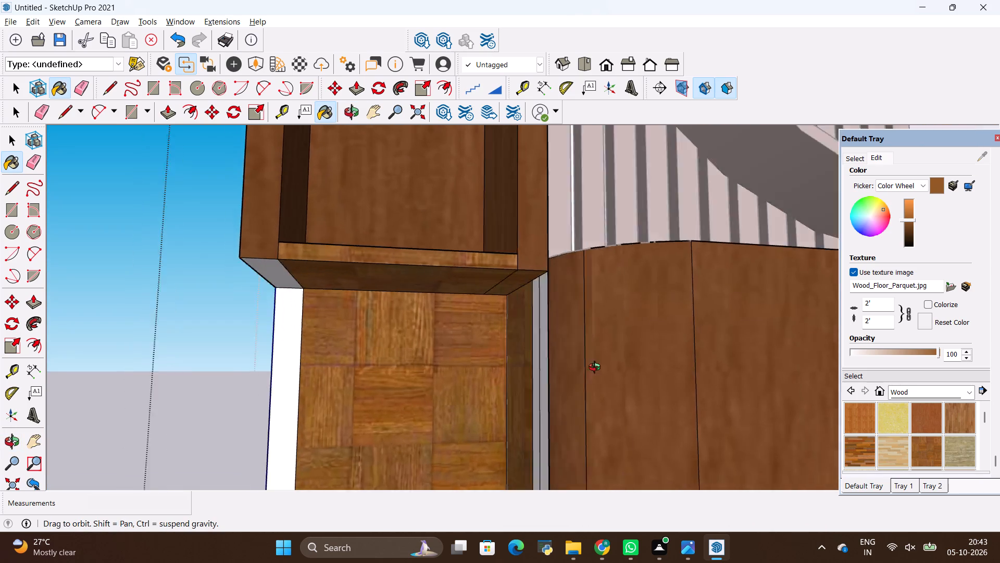
pyautogui.moveTo(597, 369); pyautogui.dragTo(701, 369, button='middle')
pyautogui.click(579, 368)
pyautogui.click(609, 362)
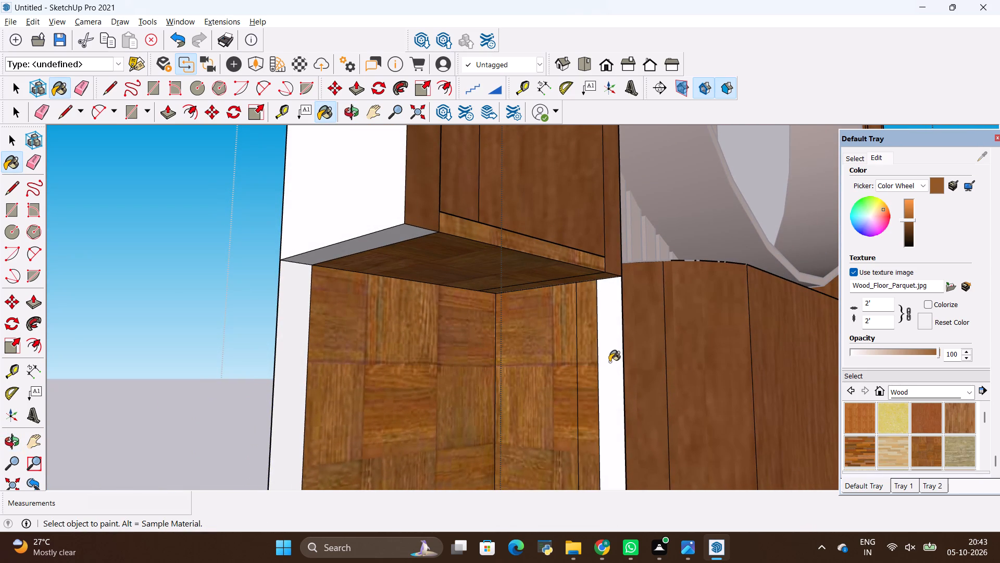
# Paint the narrow side faces under the right cabinet, beside the console's right end, with Wood Floor Parquet.
pyautogui.scroll(-10, 428, 314)
pyautogui.moveTo(599, 276); pyautogui.dragTo(257, 378, button='middle')
pyautogui.scroll(-4, 256, 373)
pyautogui.scroll(5, 598, 433)
pyautogui.click(589, 423)
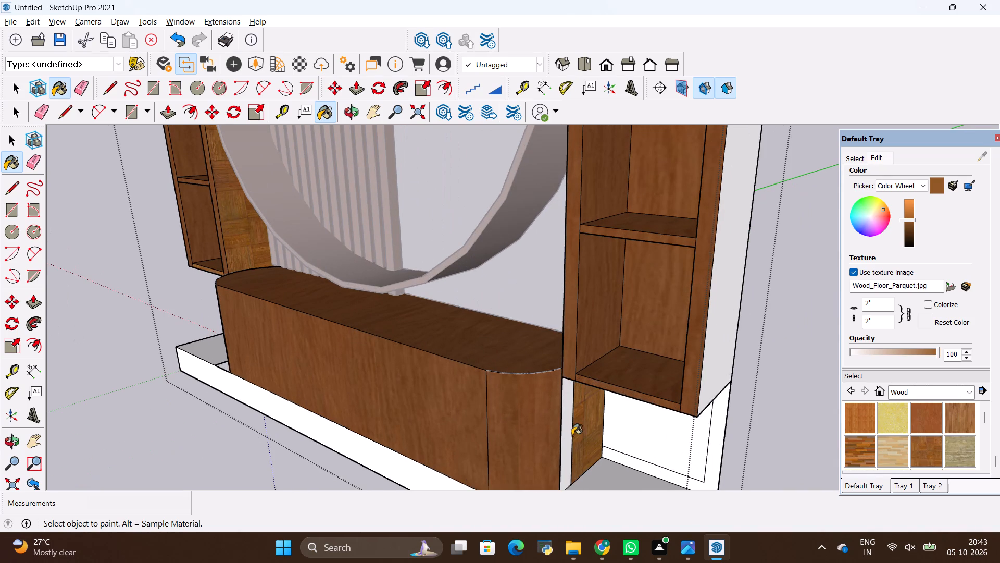
pyautogui.click(569, 437)
# Leave group editing and examine the console, cabinets and whole TV unit from the front.
pyautogui.moveTo(375, 384); pyautogui.dragTo(519, 425, button='middle')
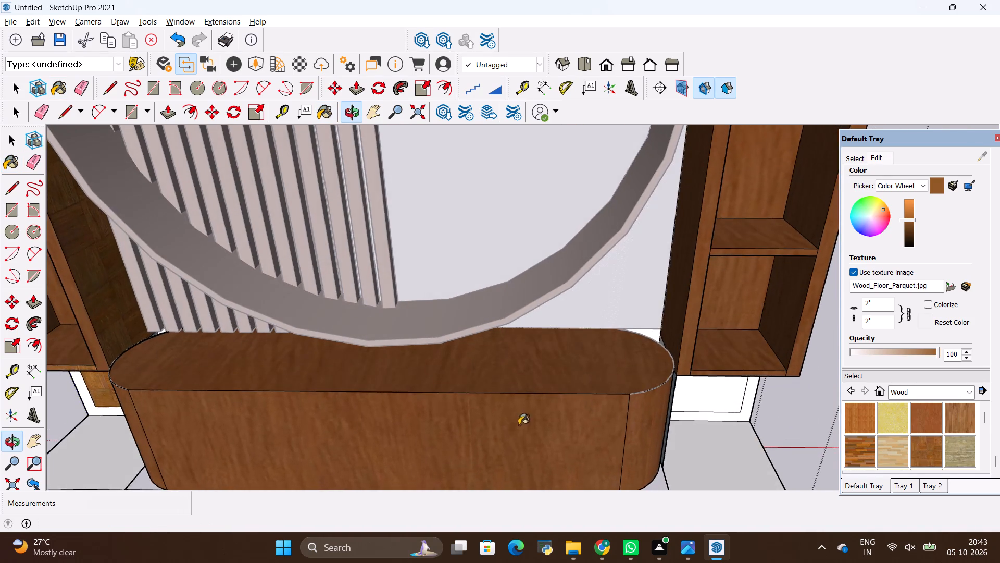
pyautogui.moveTo(519, 425); pyautogui.dragTo(519, 425, button='middle')
pyautogui.scroll(7, 614, 357)
pyautogui.scroll(-7, 666, 288)
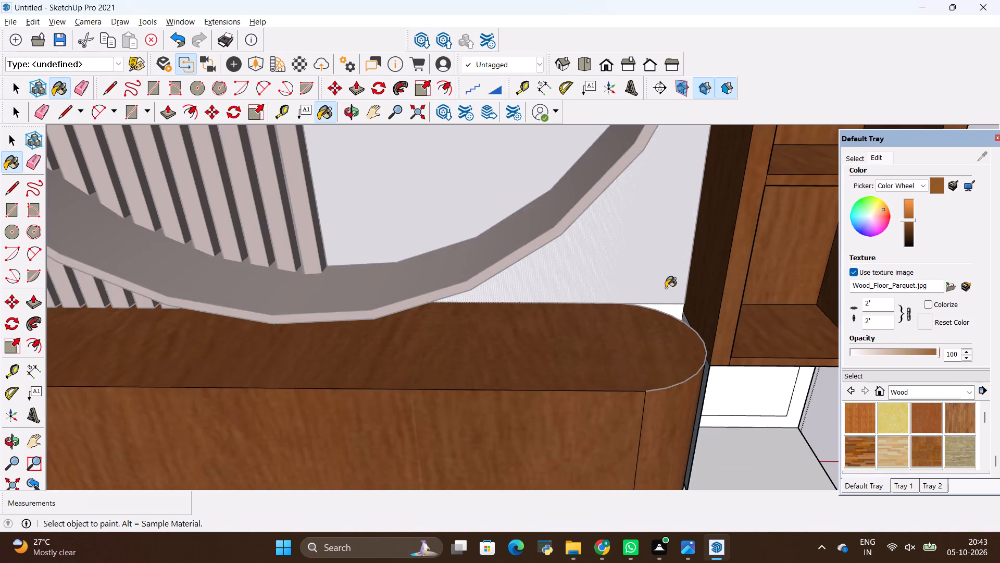
pyautogui.scroll(-4, 666, 288)
pyautogui.scroll(-5, 476, 367)
pyautogui.press('space')
pyautogui.click(132, 403)
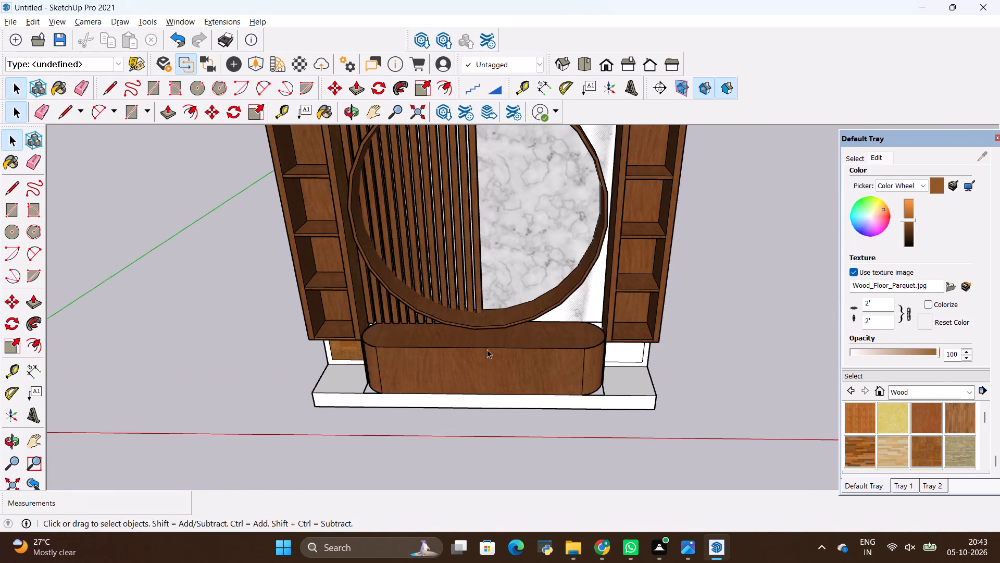
pyautogui.moveTo(510, 346); pyautogui.dragTo(501, 321, button='middle')
pyautogui.scroll(4, 502, 331)
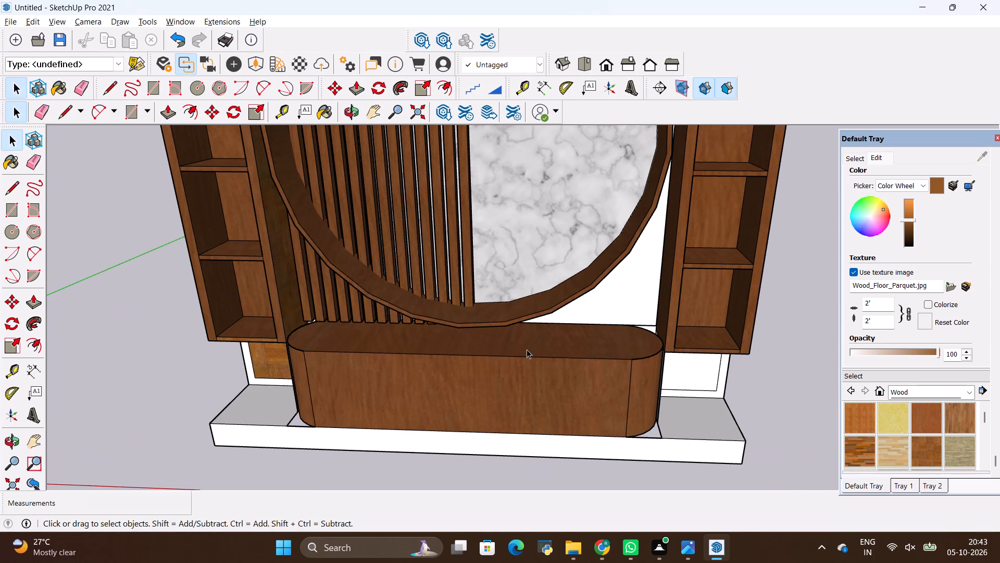
pyautogui.moveTo(613, 388); pyautogui.dragTo(614, 393, button='middle')
pyautogui.scroll(-11, 614, 394)
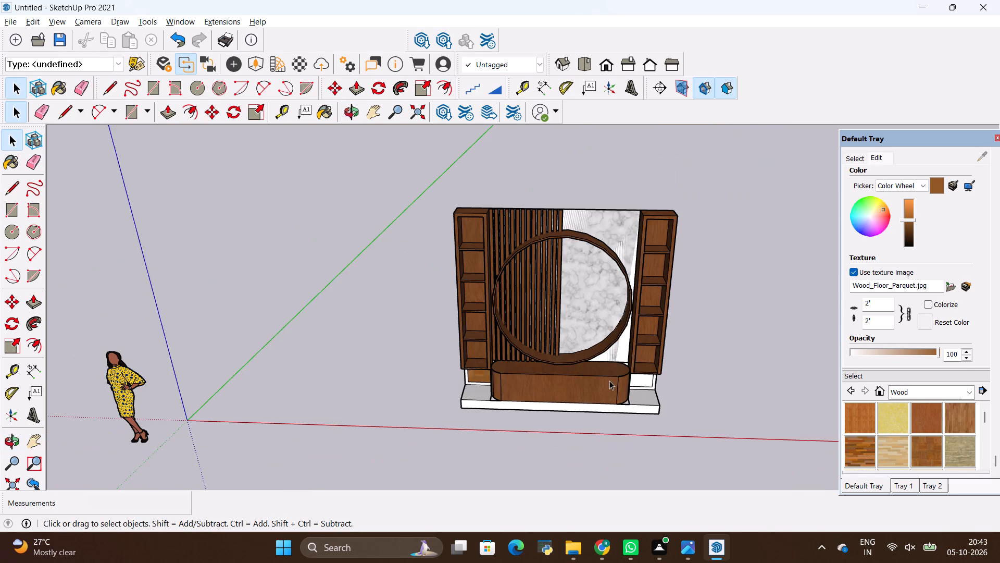
pyautogui.moveTo(596, 354); pyautogui.dragTo(562, 293, button='middle')
# Switch to the reference photo in Photos, study the console area, and compare it with the SketchUp model.
pyautogui.hotkey('alt', 'Tab')
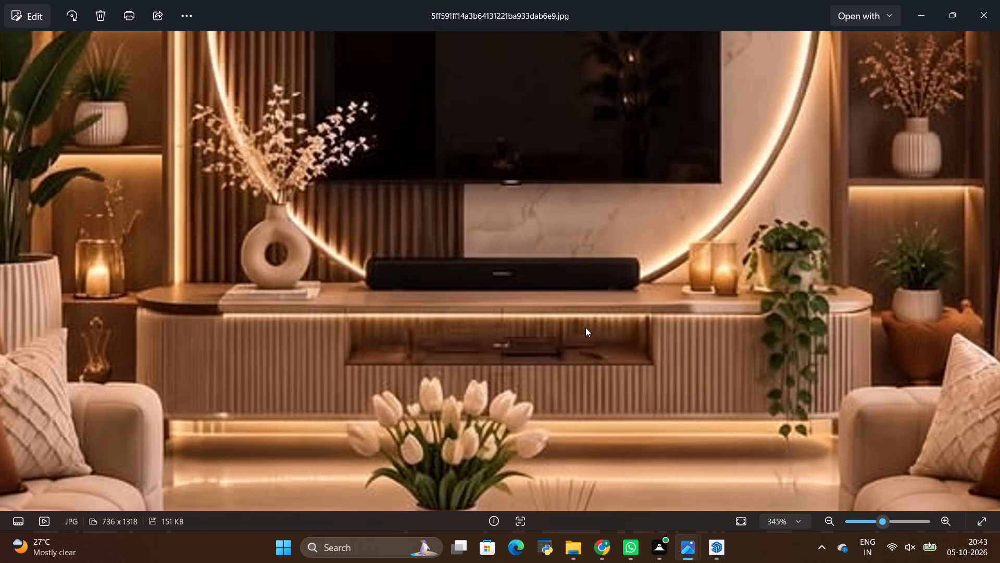
pyautogui.scroll(-12, 542, 371)
pyautogui.scroll(9, 530, 373)
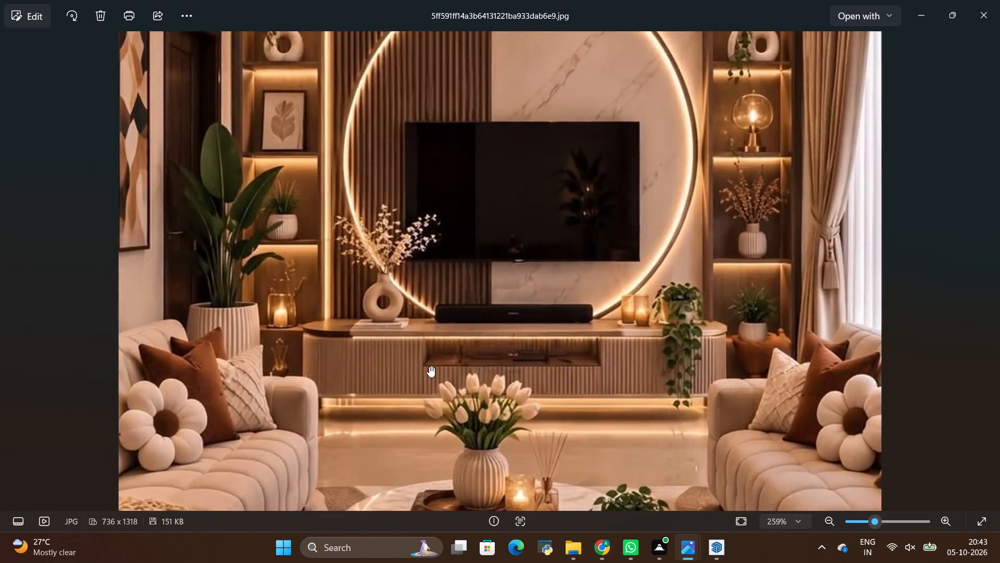
pyautogui.scroll(5, 429, 366)
pyautogui.hotkey('alt', 'Tab')
pyautogui.scroll(2, 497, 384)
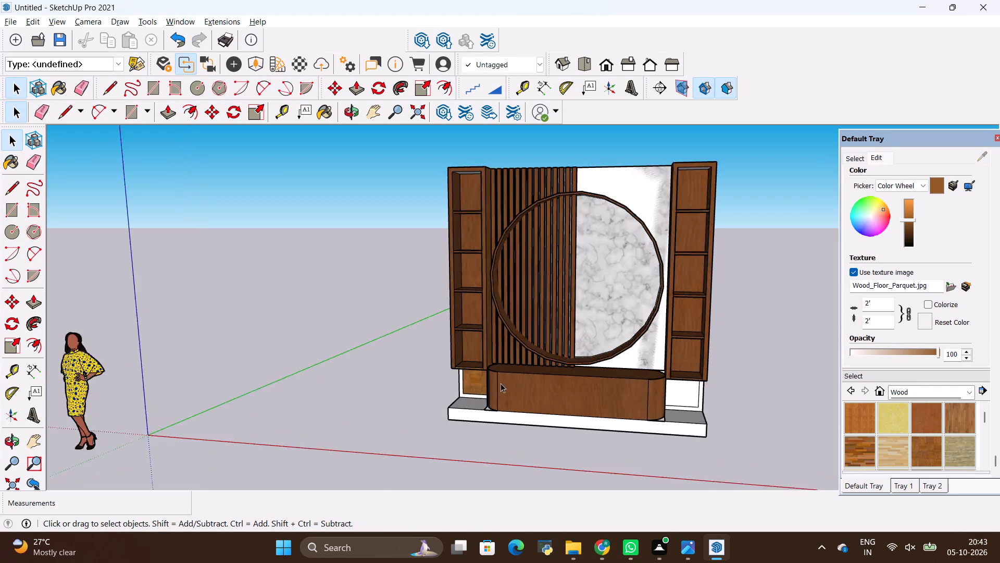
pyautogui.scroll(4, 501, 383)
pyautogui.scroll(-5, 481, 387)
pyautogui.moveTo(547, 440); pyautogui.dragTo(577, 416, button='middle')
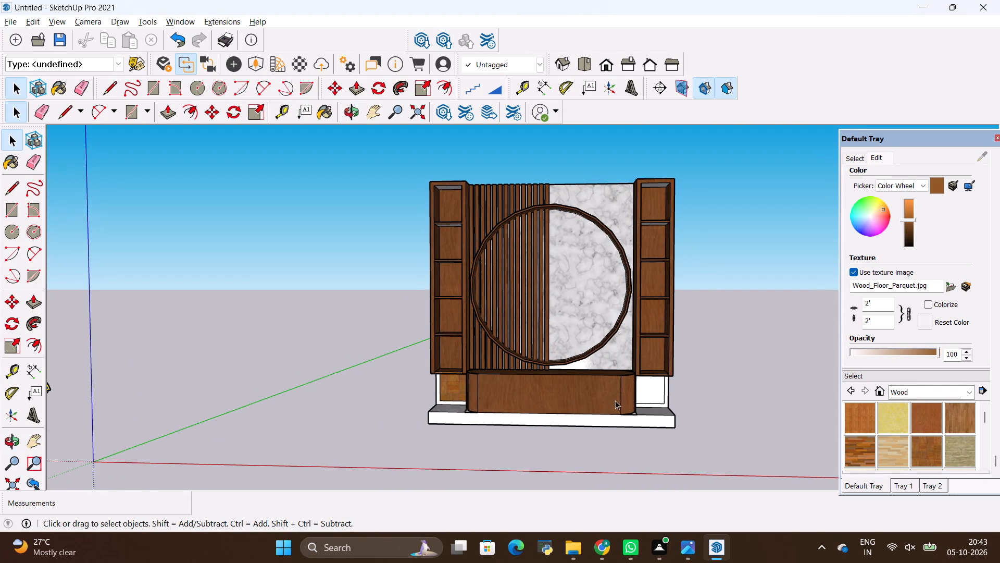
# Open the TV unit group for editing.
pyautogui.rightClick(587, 402)
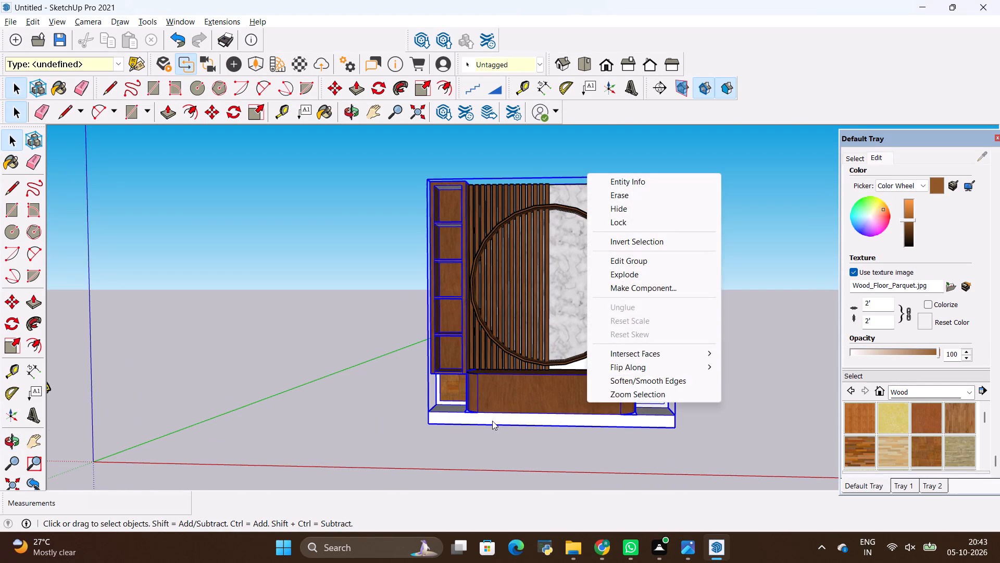
pyautogui.click(308, 414)
pyautogui.doubleClick(540, 404)
pyautogui.scroll(5, 542, 405)
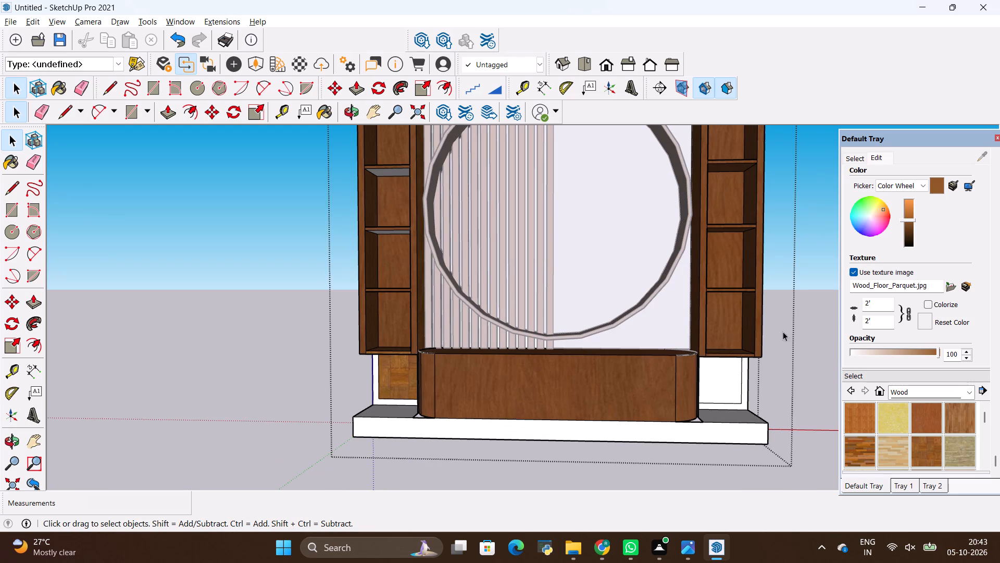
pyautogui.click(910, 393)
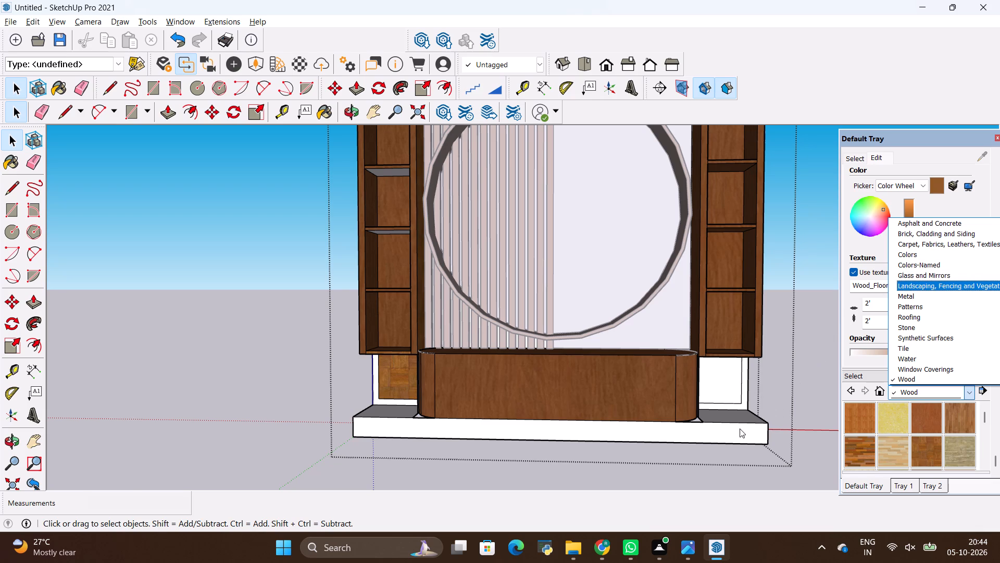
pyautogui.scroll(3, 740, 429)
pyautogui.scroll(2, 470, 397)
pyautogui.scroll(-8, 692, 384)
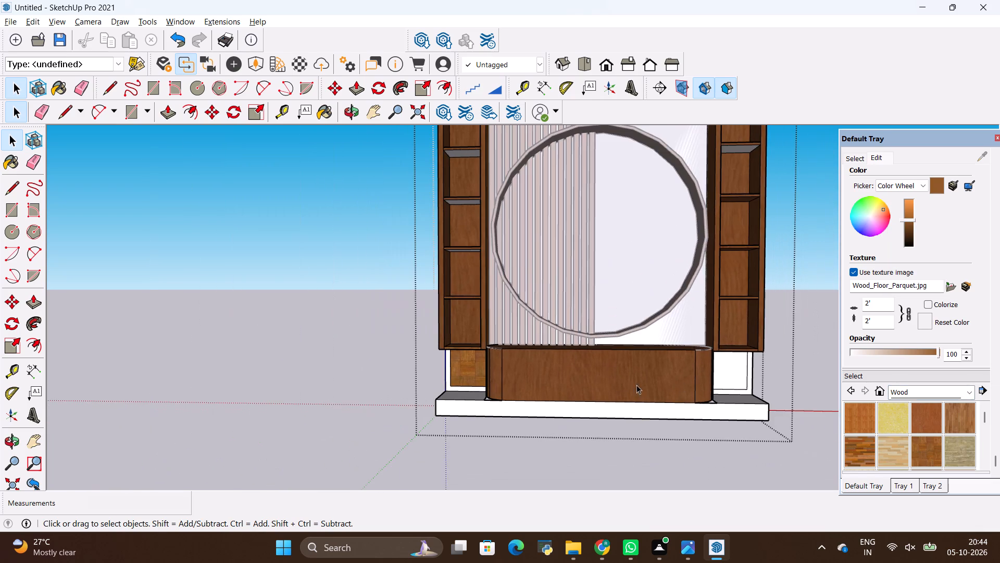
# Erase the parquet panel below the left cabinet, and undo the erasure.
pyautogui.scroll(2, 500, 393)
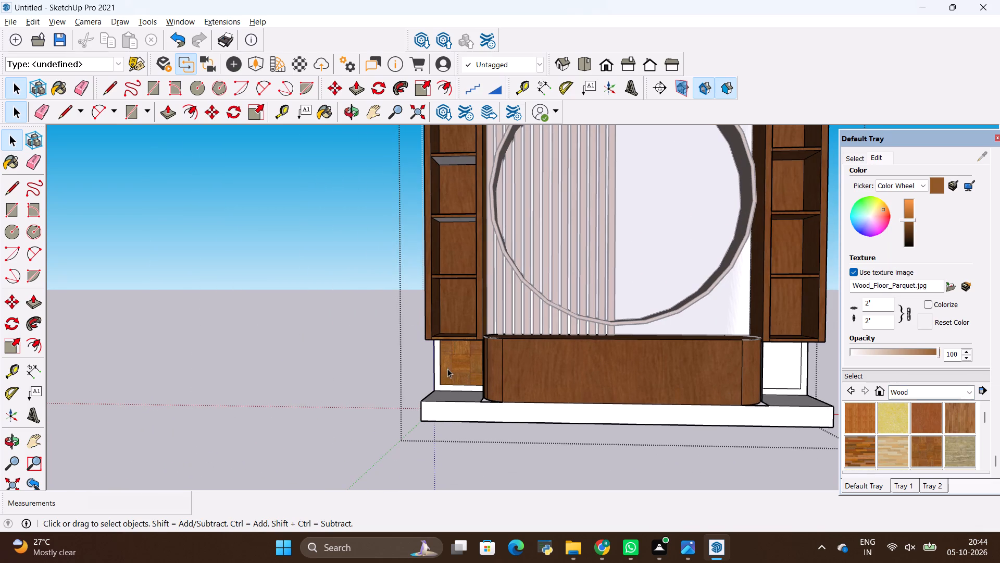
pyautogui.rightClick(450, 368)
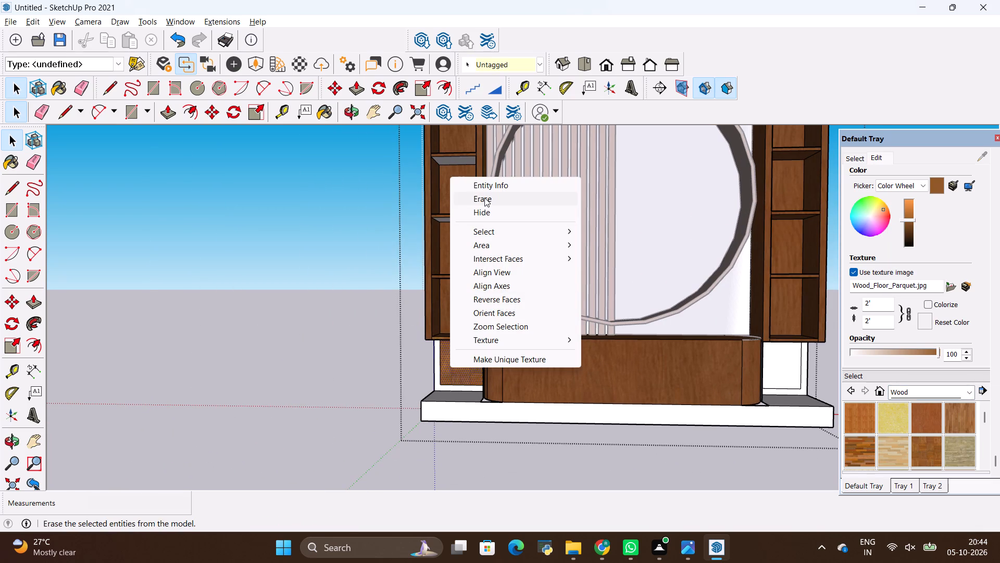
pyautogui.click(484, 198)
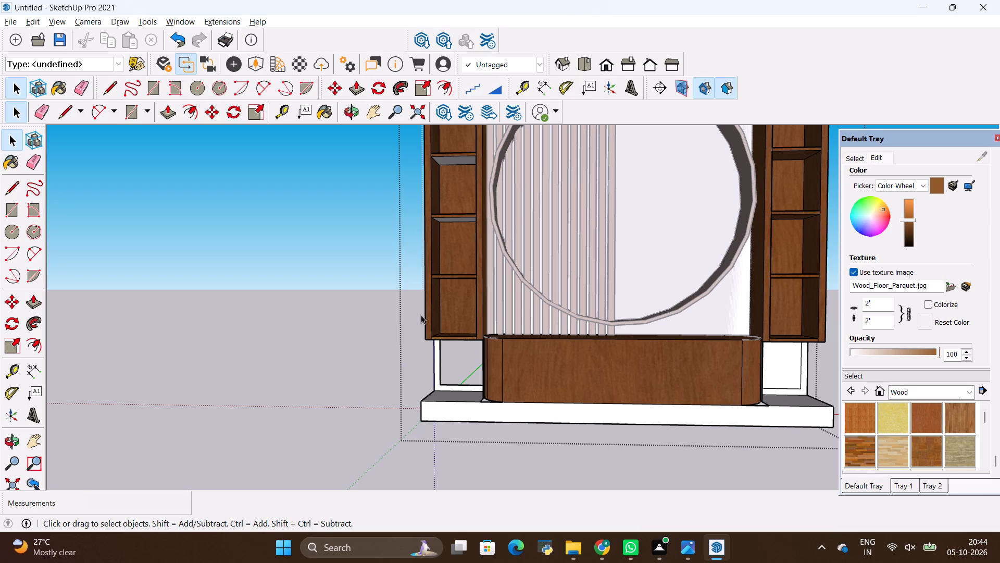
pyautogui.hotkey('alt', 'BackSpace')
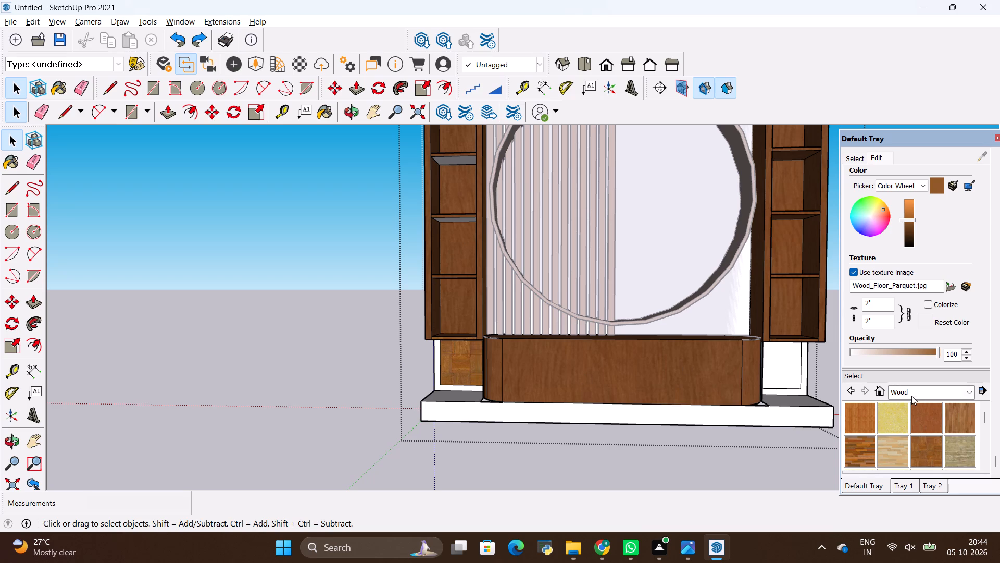
# Look through the Colors-Named material collection for a light colour.
pyautogui.click(911, 395)
pyautogui.click(906, 262)
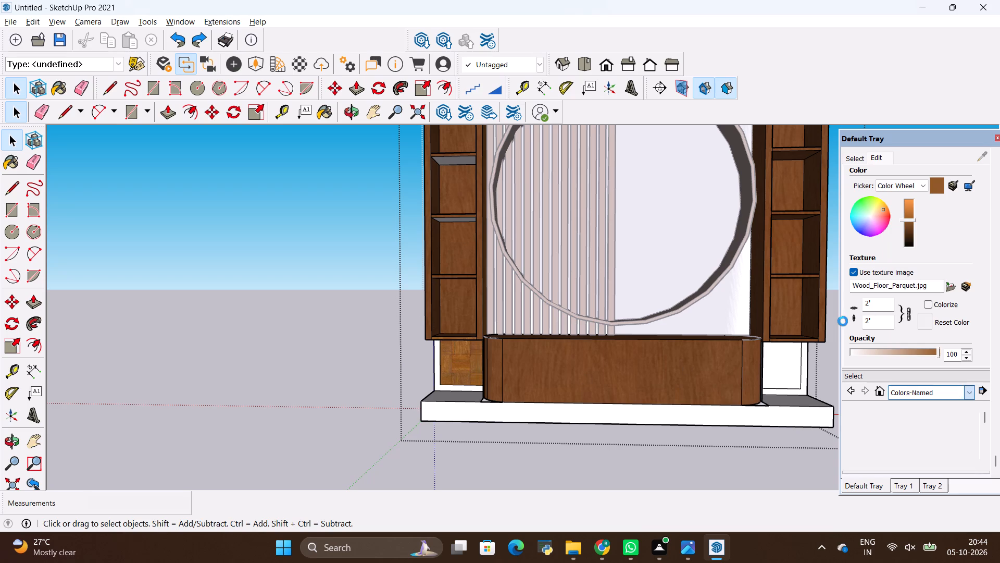
pyautogui.scroll(-3, 823, 334)
pyautogui.scroll(-9, 968, 447)
pyautogui.scroll(-4, 910, 443)
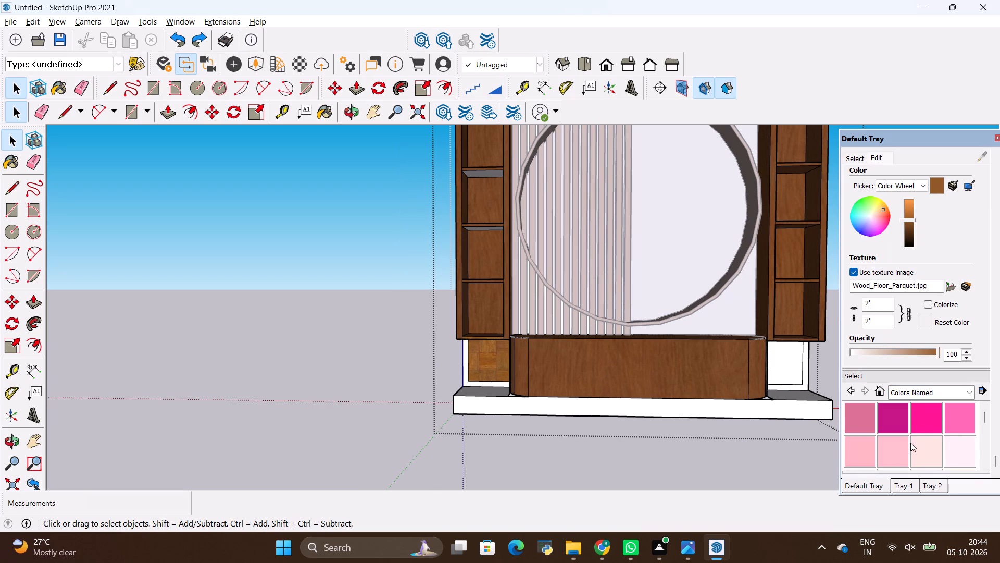
pyautogui.scroll(-1, 910, 443)
pyautogui.scroll(4, 929, 397)
pyautogui.scroll(-8, 918, 365)
pyautogui.scroll(-5, 965, 397)
pyautogui.scroll(4, 930, 317)
# Paint the console's front face with 0054_LightYellow from the Colors-Named collection.
pyautogui.click(859, 410)
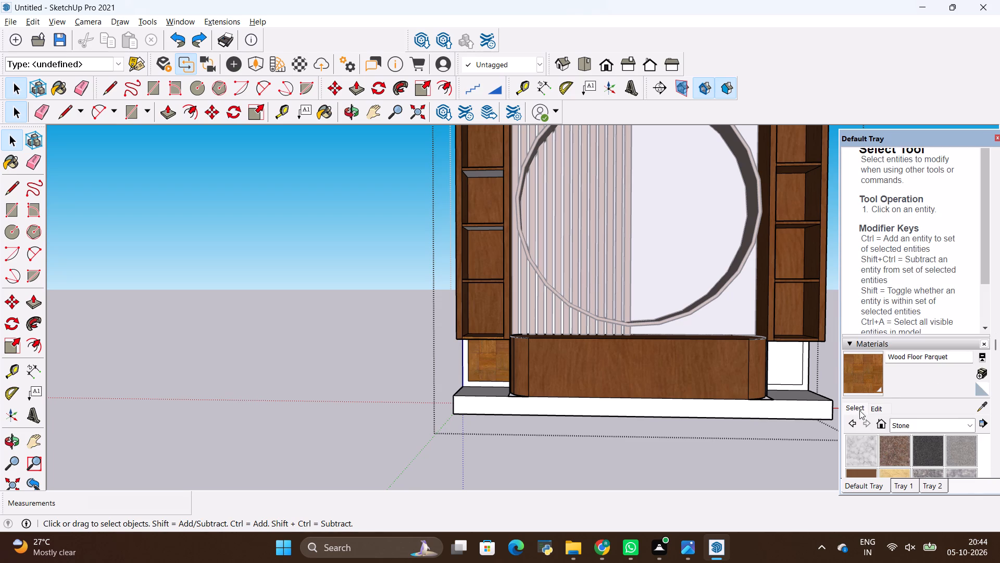
pyautogui.click(953, 419)
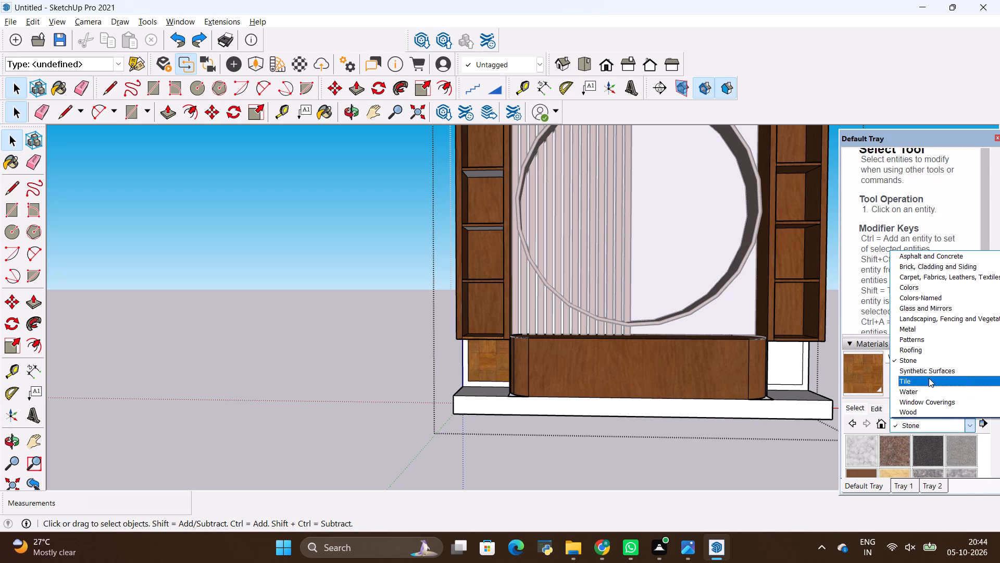
pyautogui.click(909, 295)
pyautogui.scroll(-7, 912, 415)
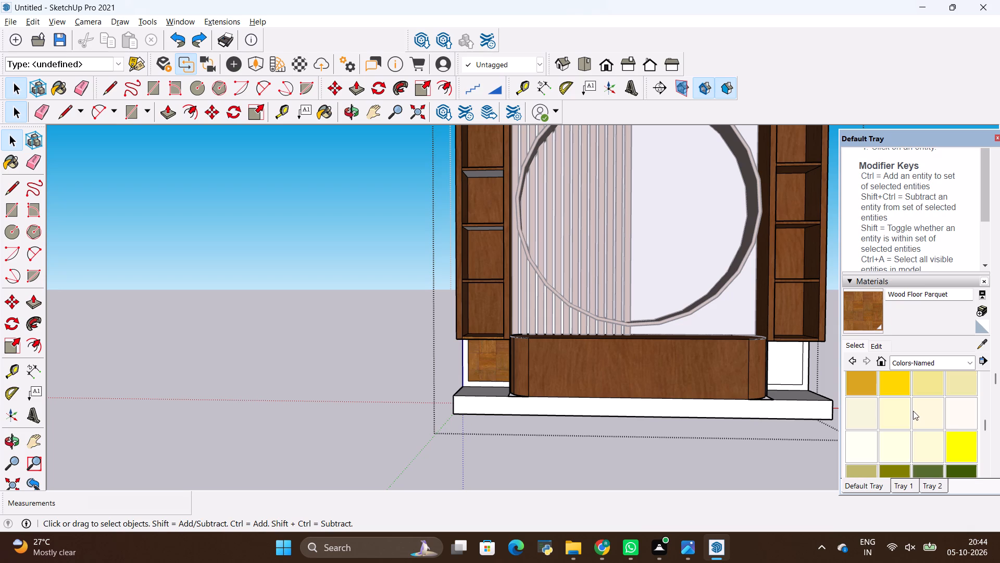
pyautogui.click(879, 439)
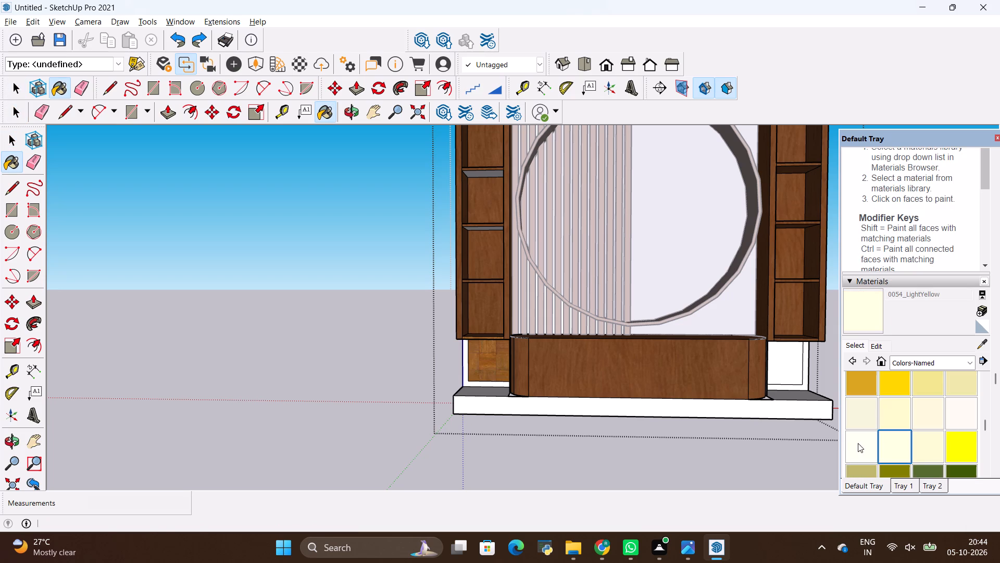
pyautogui.scroll(3, 684, 390)
pyautogui.click(655, 382)
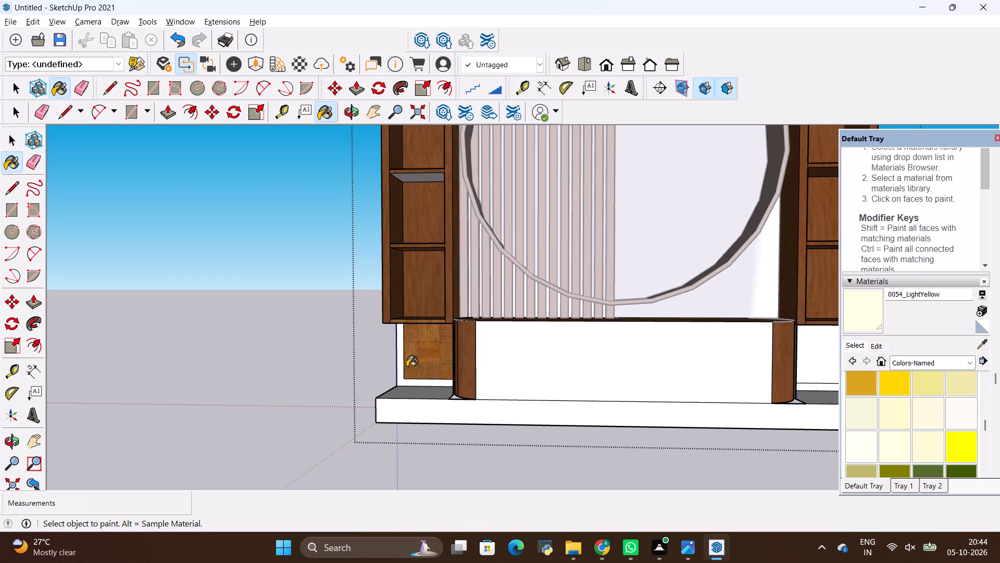
# Paint the parquet panel below the left cabinet with 0054_LightYellow.
pyautogui.click(407, 367)
pyautogui.scroll(-6, 415, 380)
pyautogui.scroll(2, 540, 378)
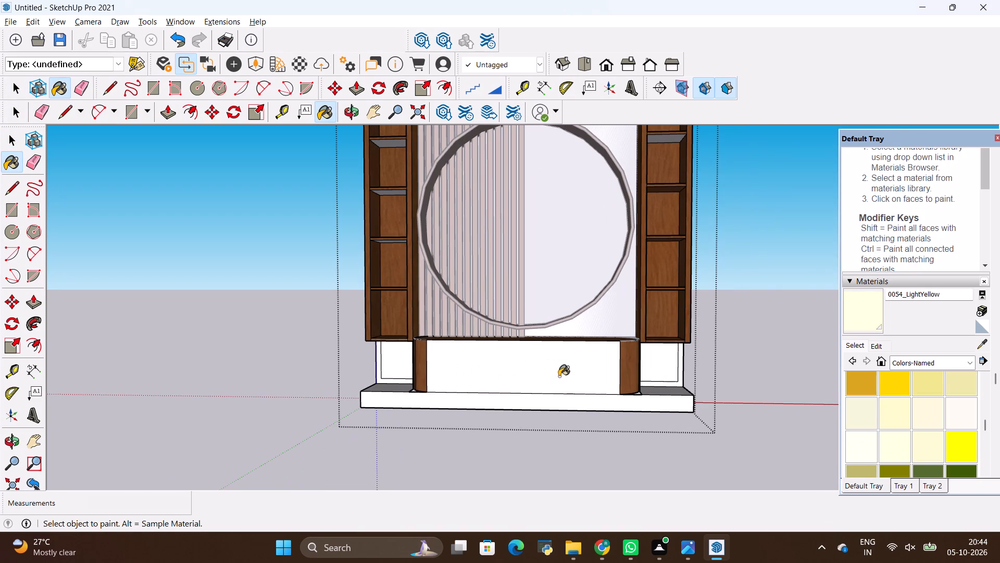
pyautogui.hotkey('alt', 'Tab')
pyautogui.hotkey('alt', 'Tab')
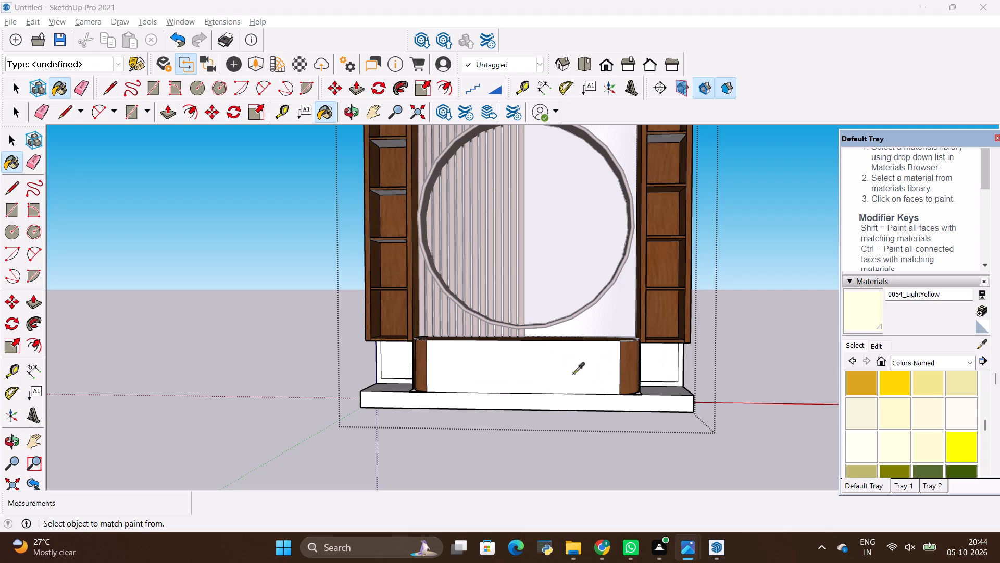
# Paint both rounded ends of the console with 0054_LightYellow and close the TV unit group.
pyautogui.scroll(3, 642, 378)
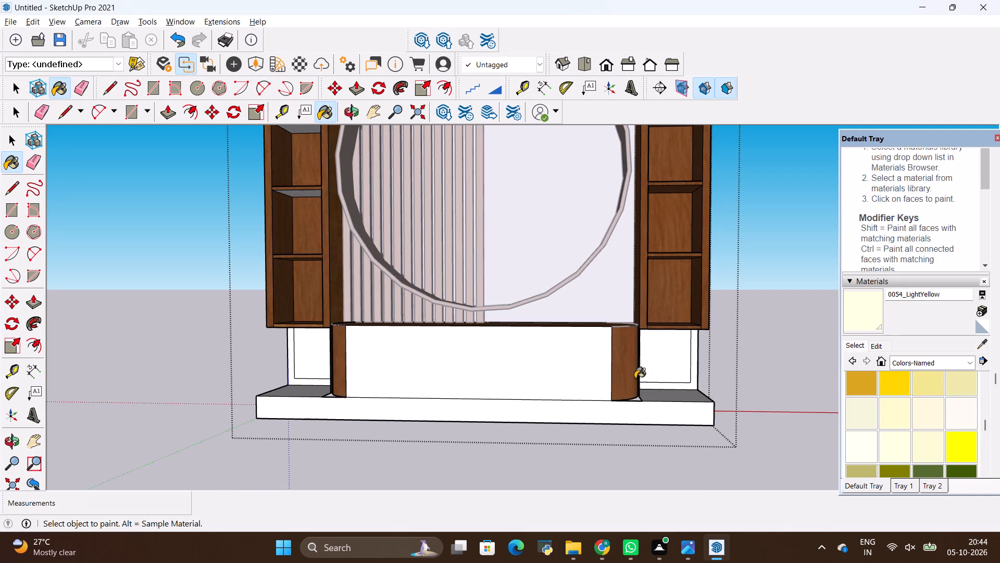
pyautogui.click(628, 380)
pyautogui.moveTo(524, 381); pyautogui.dragTo(711, 338, button='middle')
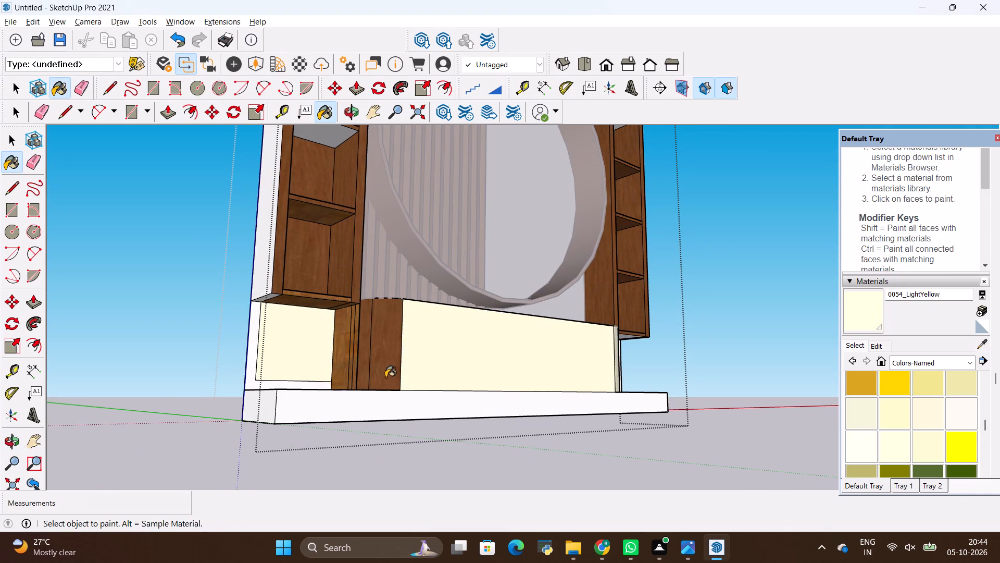
pyautogui.click(381, 371)
pyautogui.scroll(3, 369, 360)
pyautogui.click(364, 357)
pyautogui.scroll(-4, 382, 357)
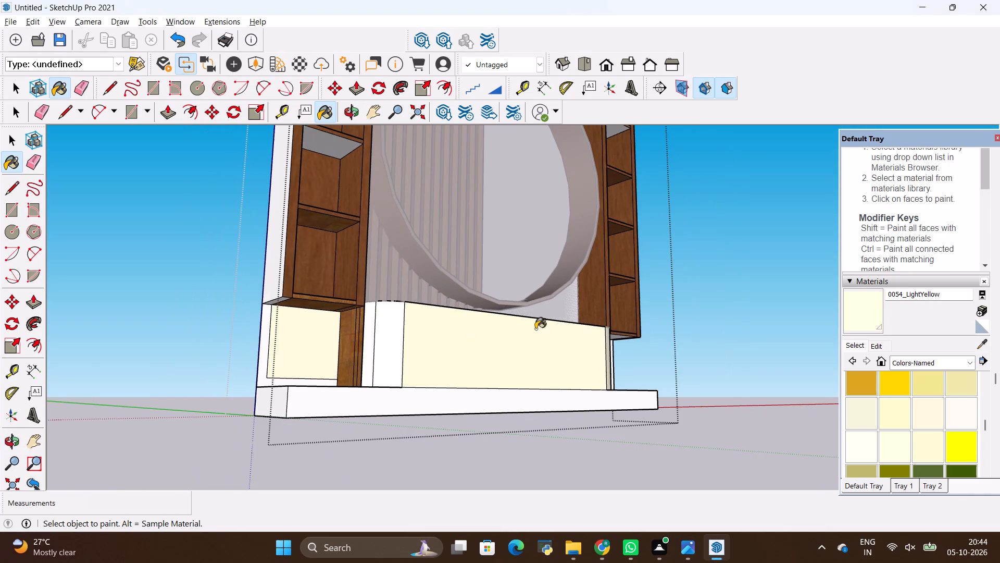
pyautogui.moveTo(541, 331); pyautogui.dragTo(326, 397, button='middle')
pyautogui.moveTo(623, 370); pyautogui.dragTo(473, 390, button='middle')
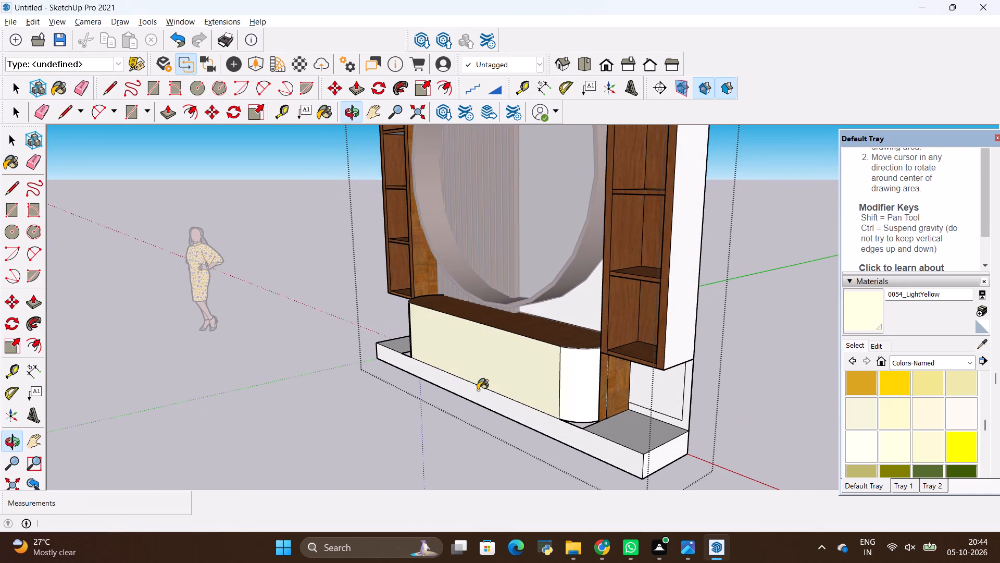
pyautogui.moveTo(526, 383); pyautogui.dragTo(762, 351, button='middle')
pyautogui.press('space')
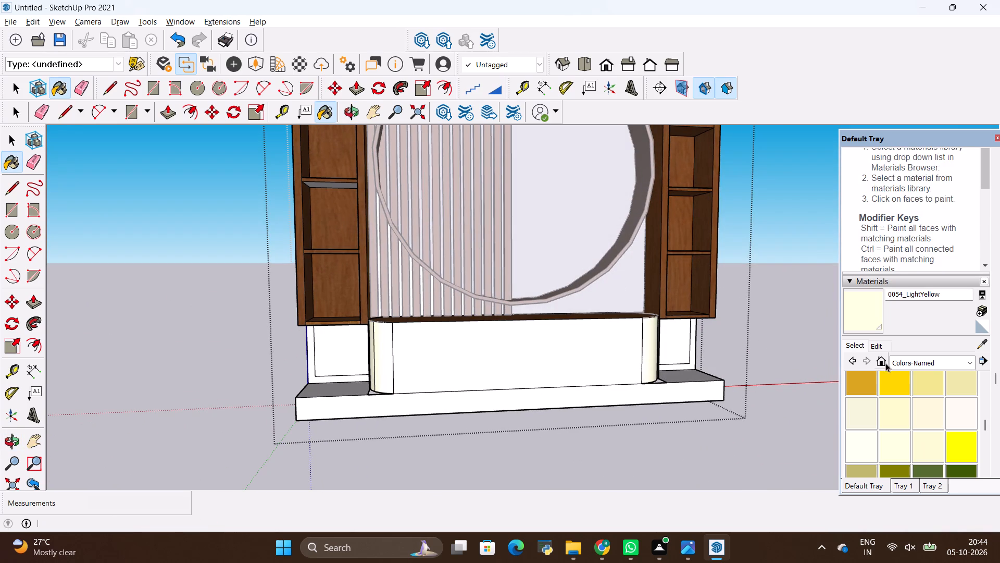
pyautogui.click(811, 365)
# Switch to the reference photo and examine the grooved front of the console up close.
pyautogui.scroll(1, 430, 364)
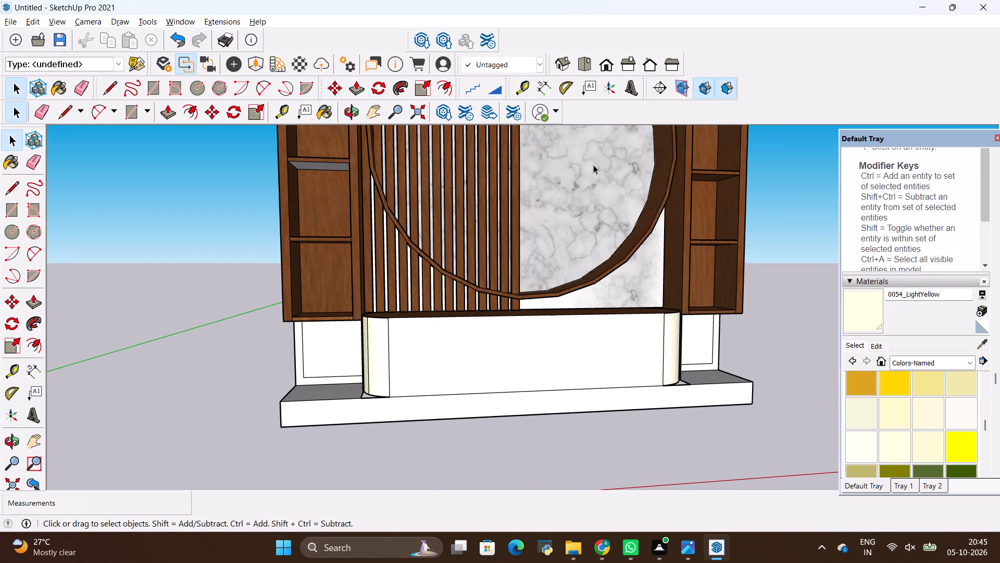
pyautogui.scroll(1, 681, 88)
pyautogui.hotkey('alt', 'Tab')
pyautogui.scroll(2, 704, 14)
pyautogui.scroll(3, 309, 383)
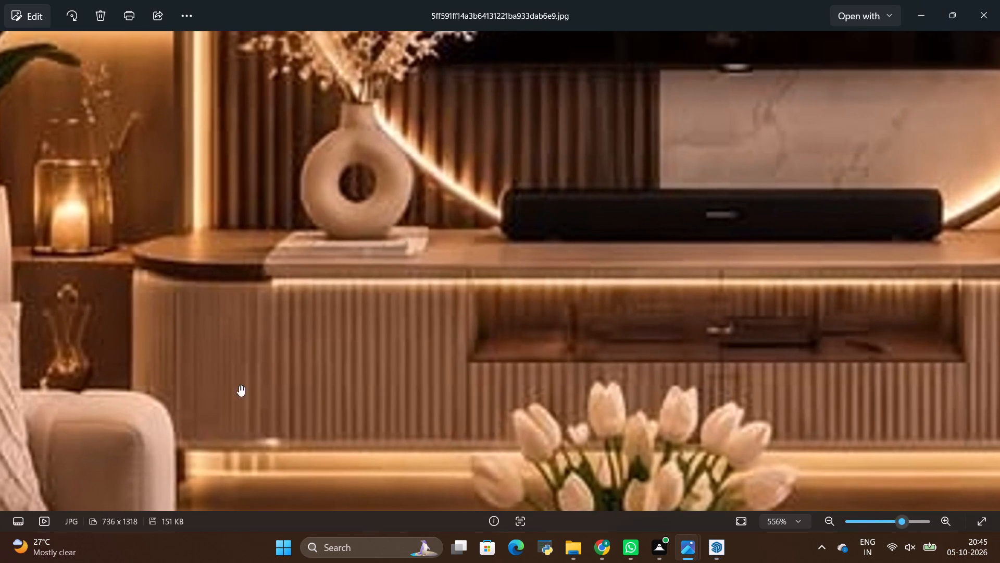
pyautogui.hotkey('alt', 'Tab')
# Return to SketchUp and open the TV unit group for editing at the console's left rounded end.
pyautogui.scroll(-1, 366, 329)
pyautogui.scroll(6, 404, 344)
pyautogui.moveTo(602, 300); pyautogui.dragTo(522, 369, button='middle')
pyautogui.scroll(1, 522, 368)
pyautogui.scroll(-6, 545, 302)
pyautogui.scroll(8, 496, 391)
pyautogui.moveTo(488, 334); pyautogui.dragTo(565, 326, button='middle')
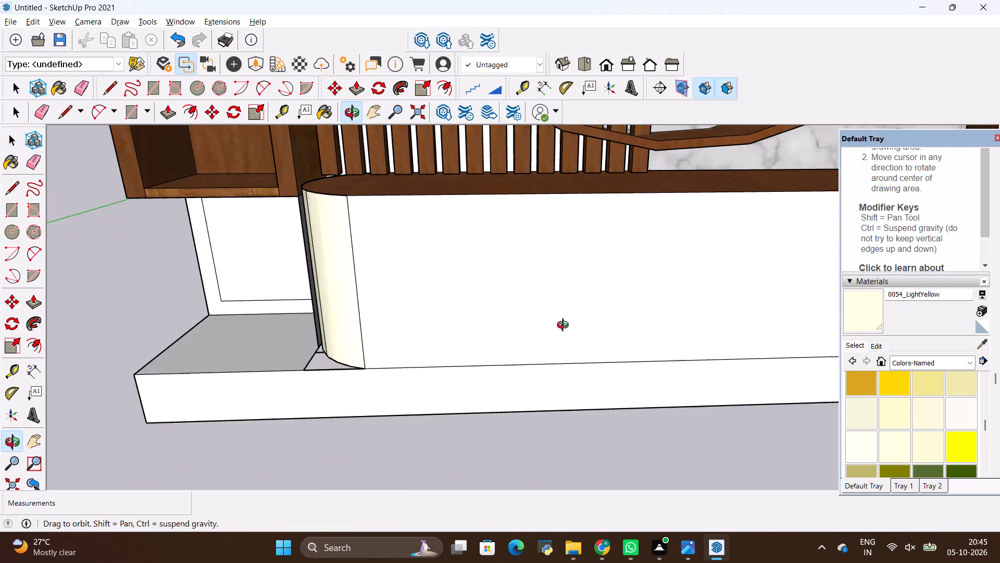
pyautogui.moveTo(565, 326); pyautogui.dragTo(571, 298, button='middle')
pyautogui.press('space')
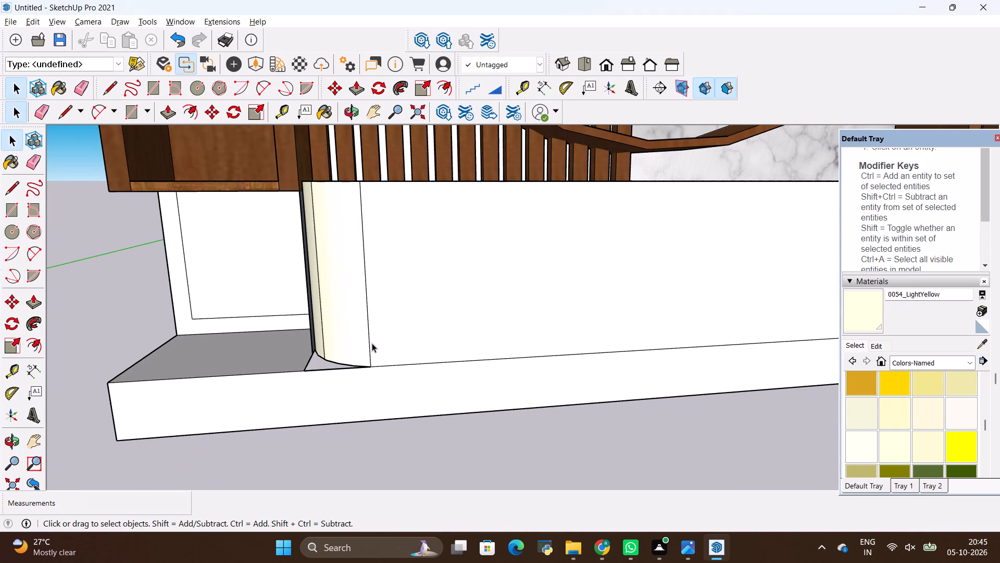
pyautogui.click(371, 343)
pyautogui.doubleClick(381, 336)
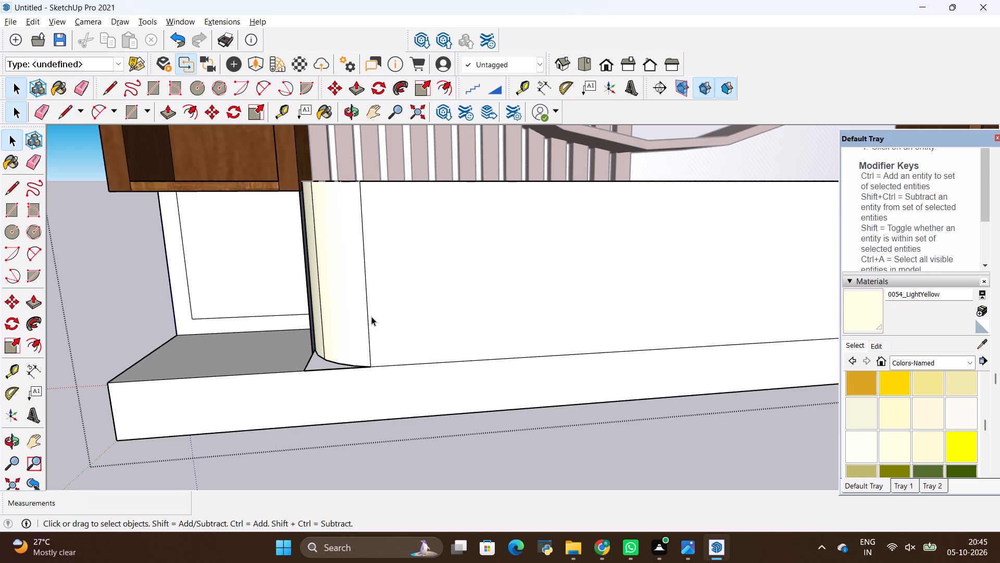
# Copy the vertical edge between the left rounded end and the console front 2" along the front face.
pyautogui.click(371, 316)
pyautogui.click(370, 321)
pyautogui.click(368, 326)
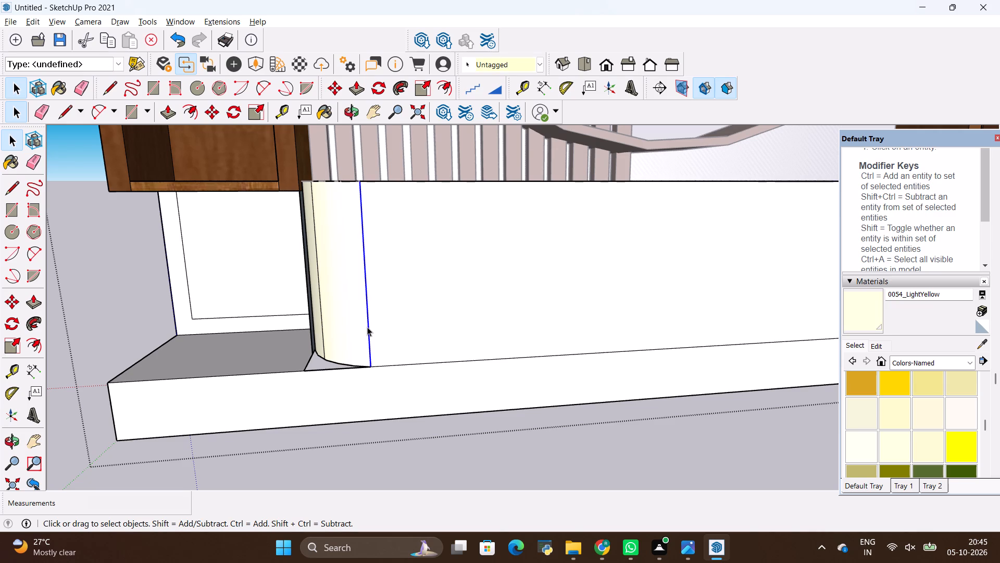
pyautogui.press('m')
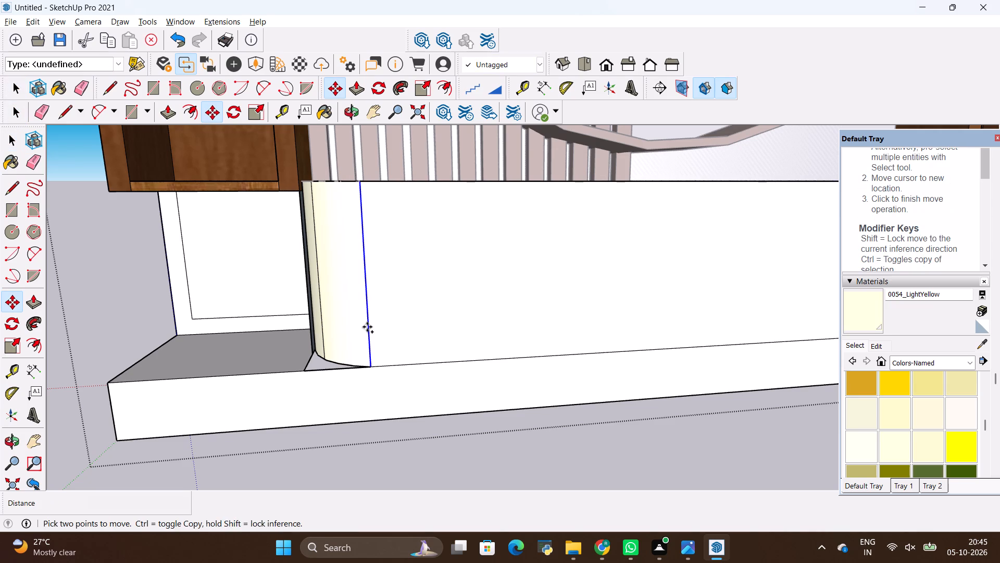
pyautogui.click(367, 329)
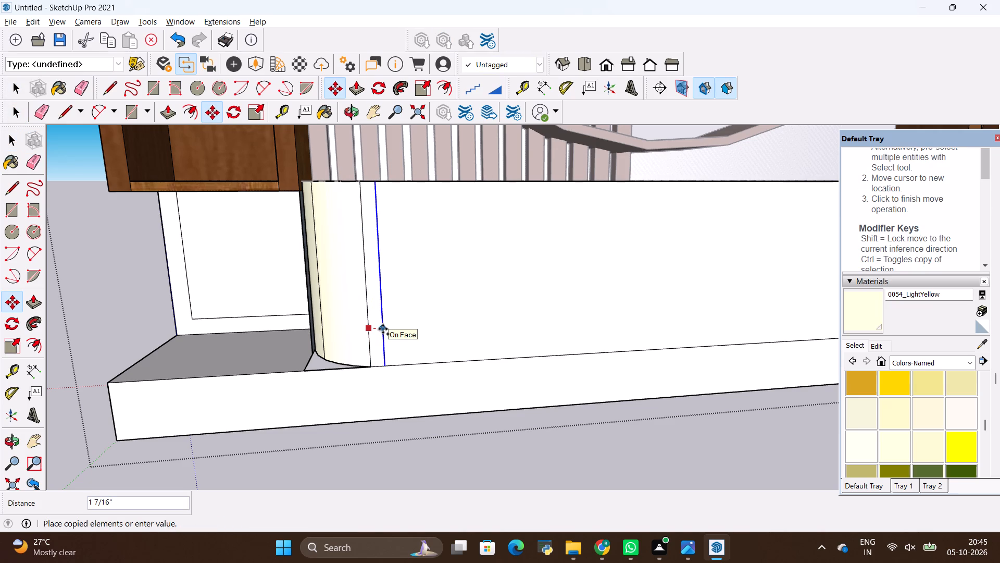
pyautogui.moveTo(384, 329); pyautogui.dragTo(359, 399, button='middle')
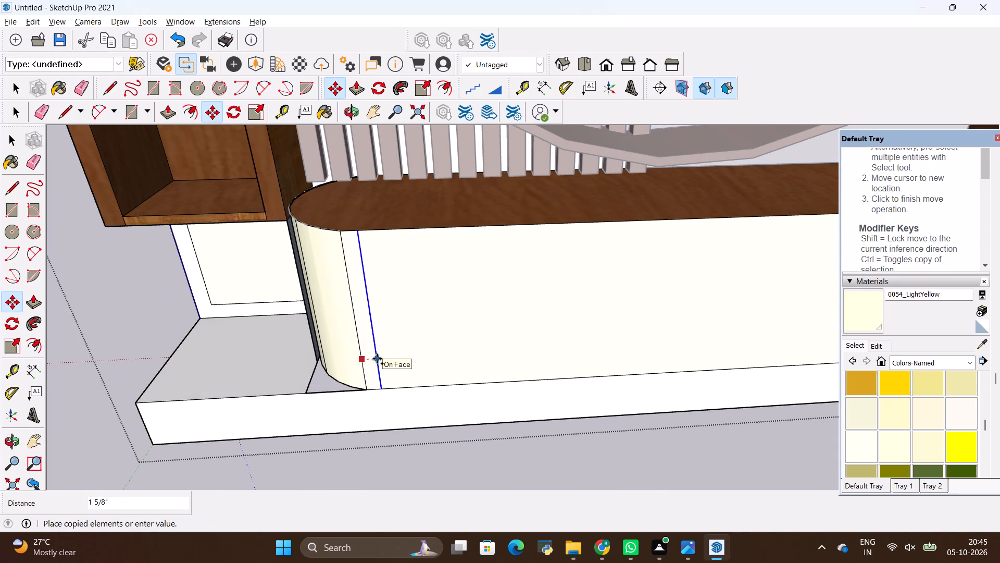
pyautogui.write('2"')
pyautogui.press('Return')
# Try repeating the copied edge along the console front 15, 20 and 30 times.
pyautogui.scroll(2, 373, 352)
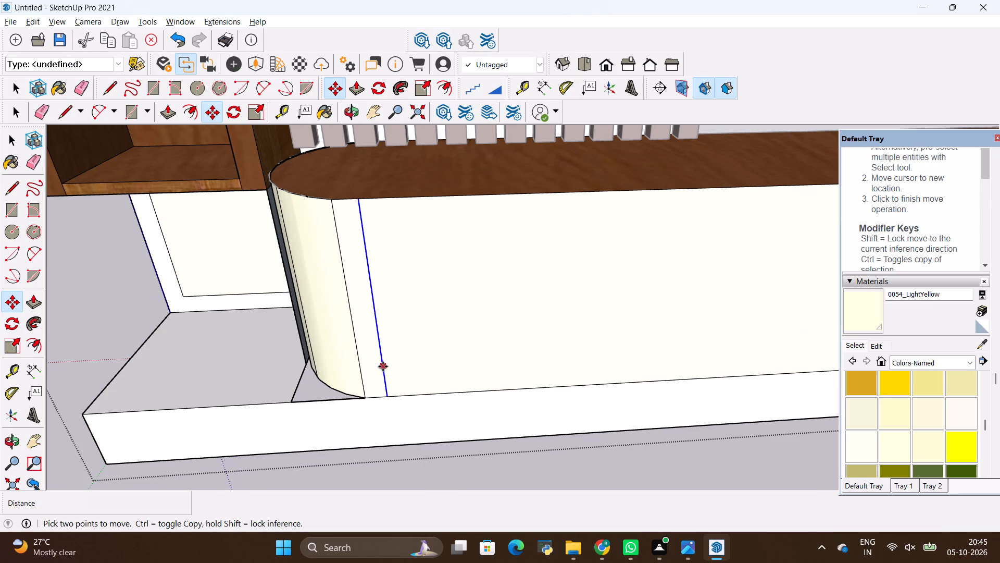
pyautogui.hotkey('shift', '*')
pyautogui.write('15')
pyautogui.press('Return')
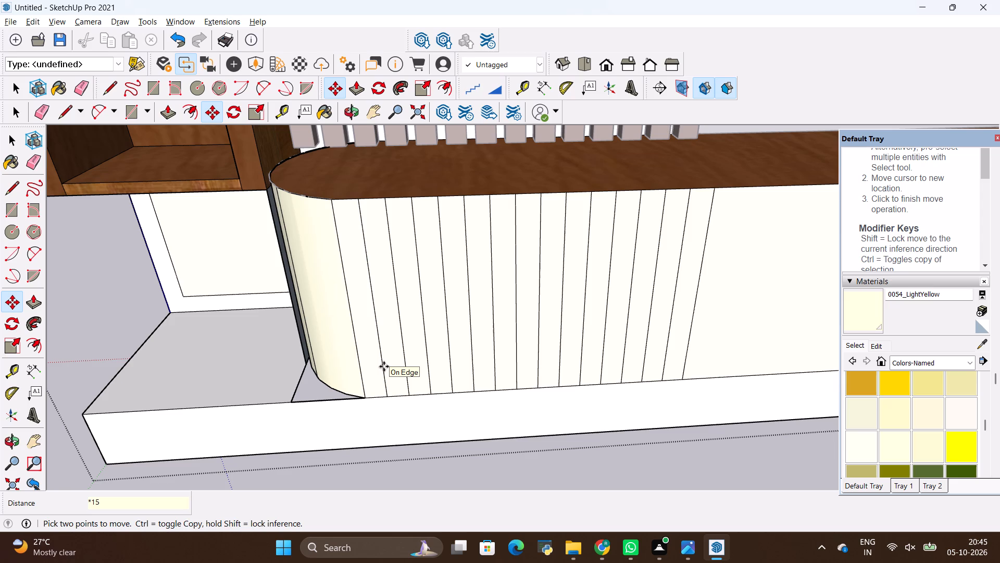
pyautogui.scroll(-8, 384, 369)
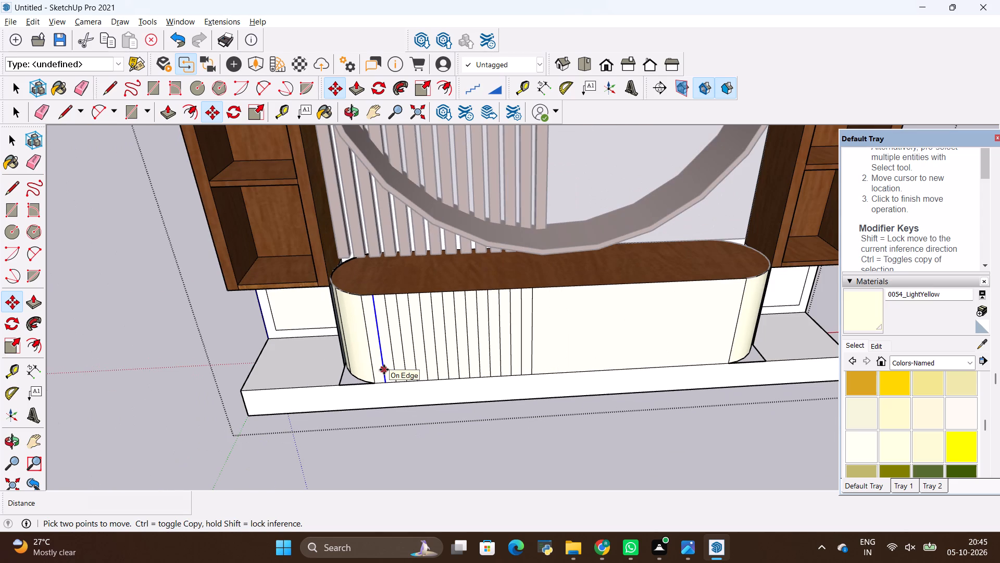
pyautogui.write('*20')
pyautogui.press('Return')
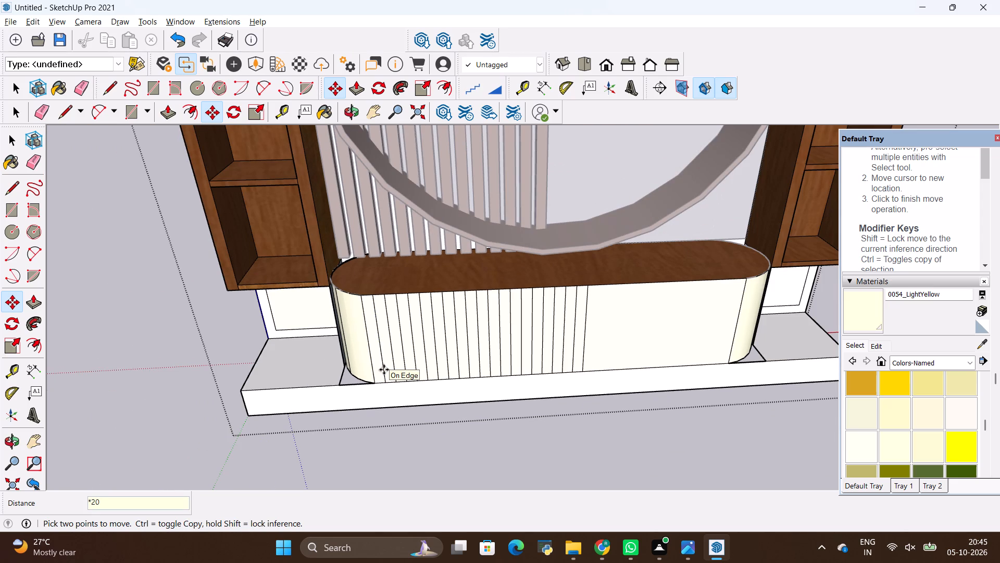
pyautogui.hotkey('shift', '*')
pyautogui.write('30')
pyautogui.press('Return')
# Repeat the copied edge 37 times across the console's front face.
pyautogui.hotkey('shift', '*')
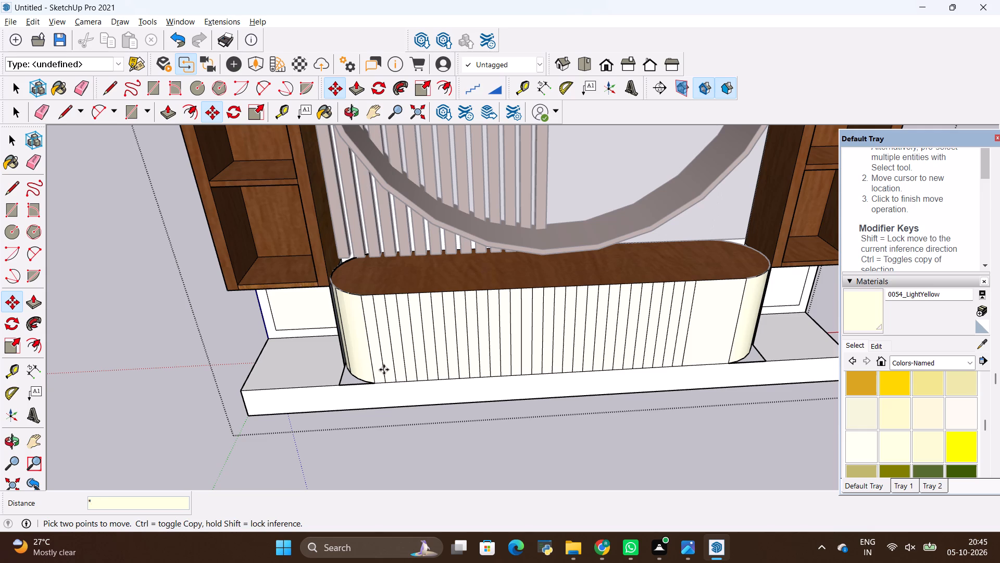
pyautogui.write('37')
pyautogui.press('Return')
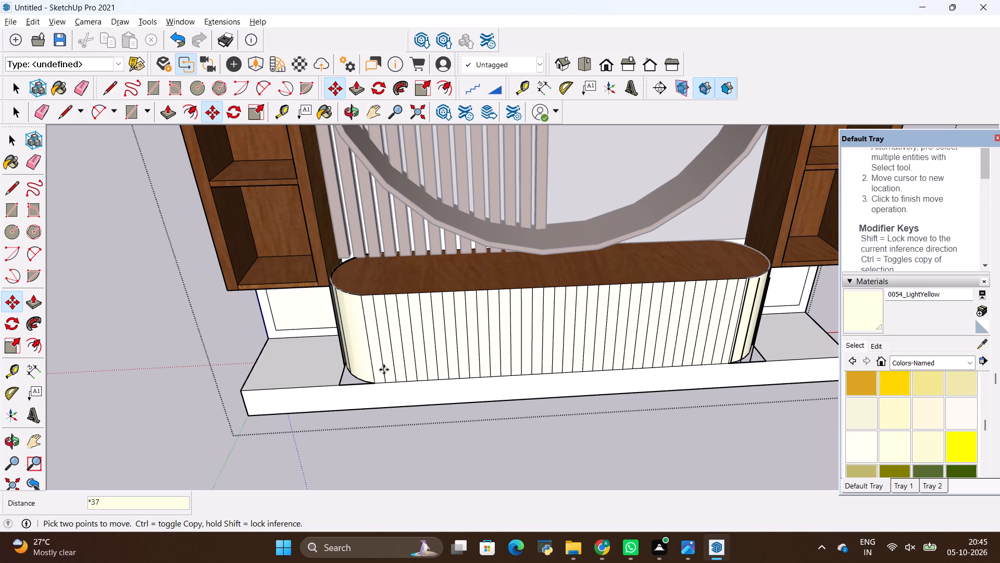
# Erase the outermost edge copy overshooting the console front at its right rounded end.
pyautogui.moveTo(747, 343); pyautogui.dragTo(556, 329, button='middle')
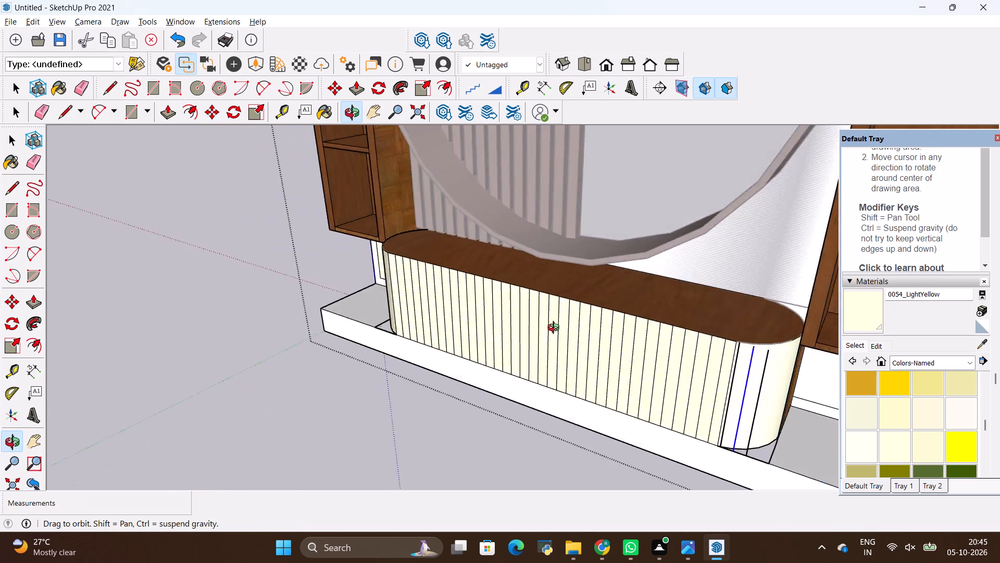
pyautogui.moveTo(556, 329); pyautogui.dragTo(726, 389, button='middle')
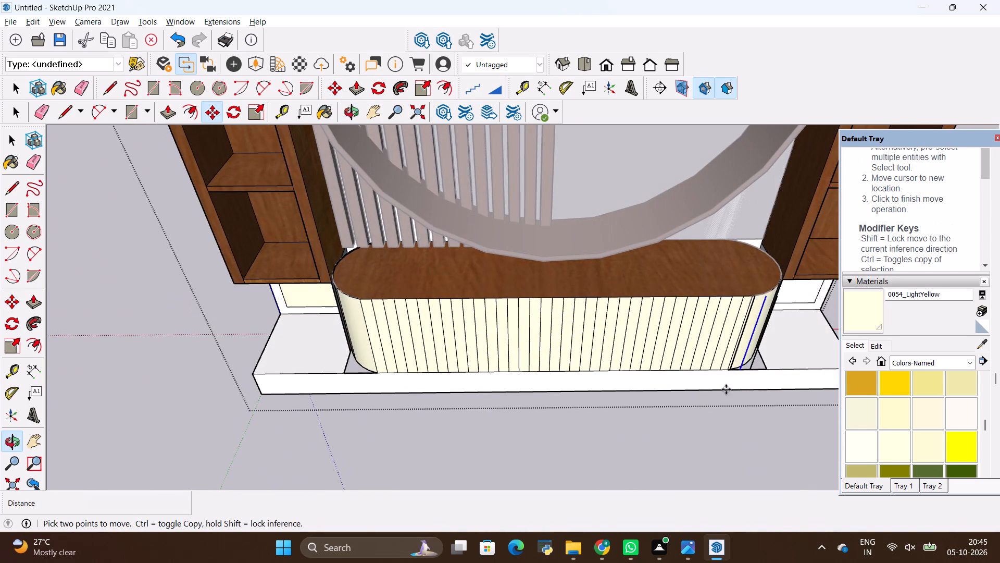
pyautogui.scroll(10, 753, 355)
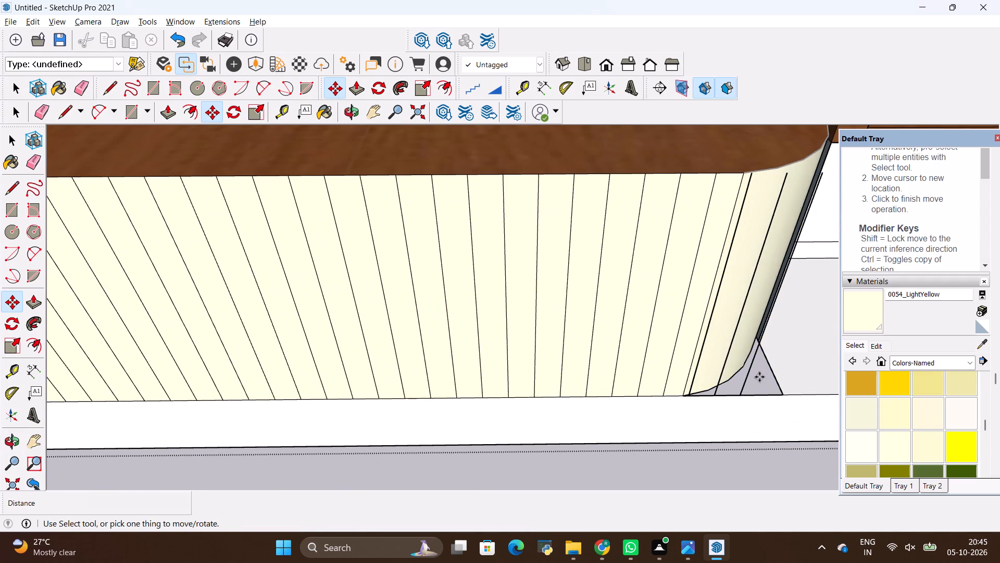
pyautogui.scroll(-11, 759, 377)
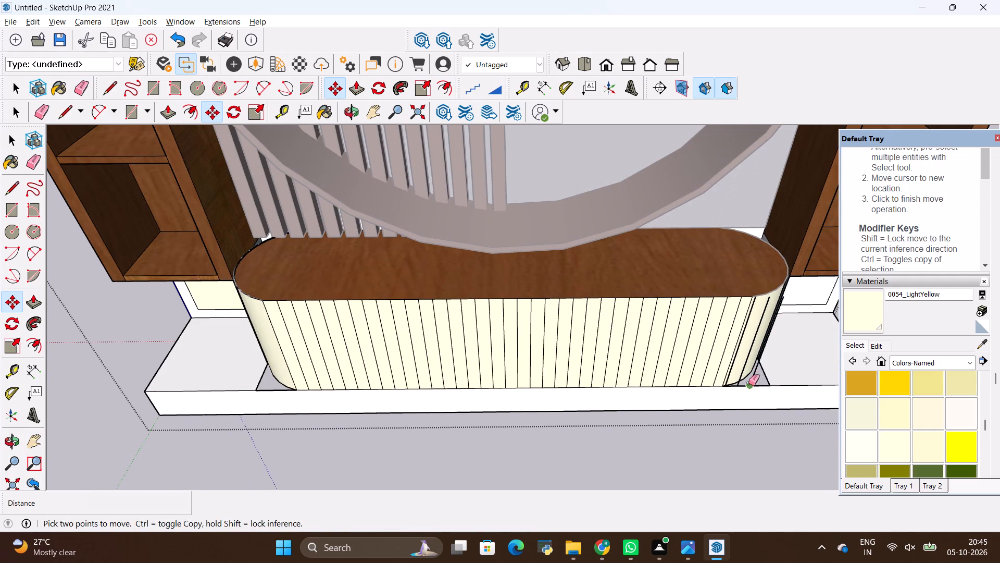
pyautogui.press('e')
pyautogui.scroll(13, 755, 381)
pyautogui.click(747, 379)
pyautogui.scroll(2, 734, 391)
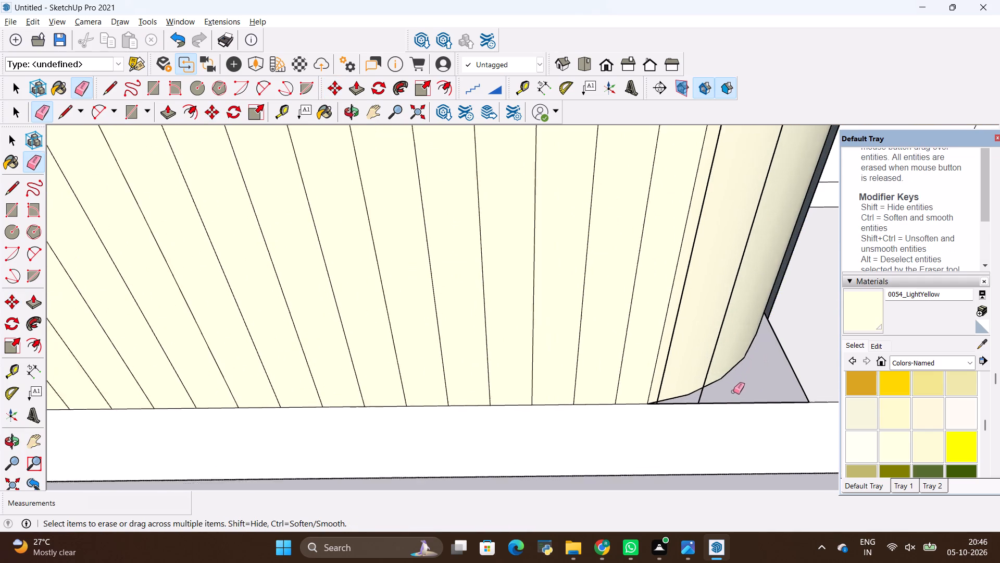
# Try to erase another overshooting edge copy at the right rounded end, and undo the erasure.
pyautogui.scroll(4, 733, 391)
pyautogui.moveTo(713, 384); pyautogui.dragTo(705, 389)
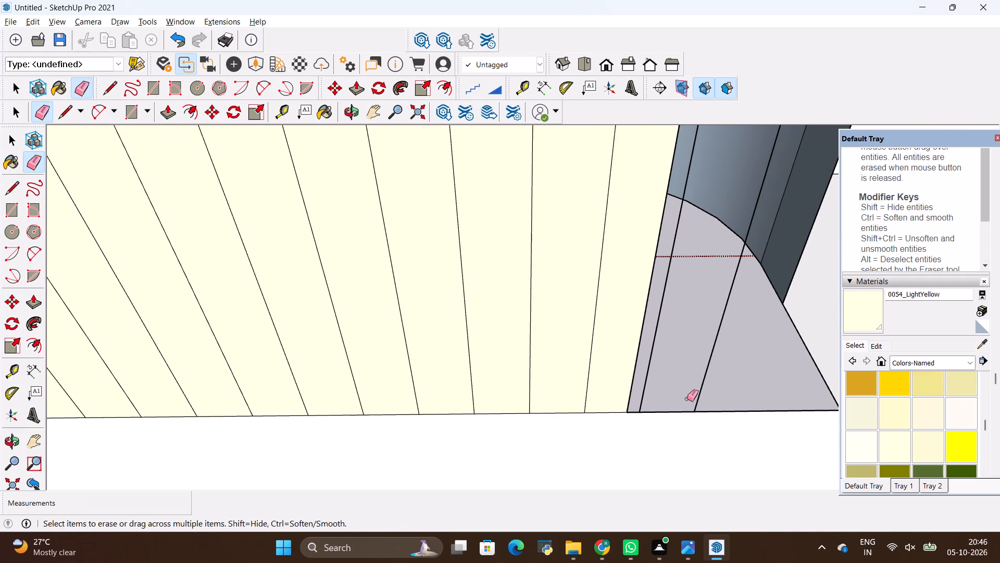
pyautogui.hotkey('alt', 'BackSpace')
# Erase the two remaining edge copies that overshoot the front face at the console's right rounded end.
pyautogui.scroll(6, 693, 401)
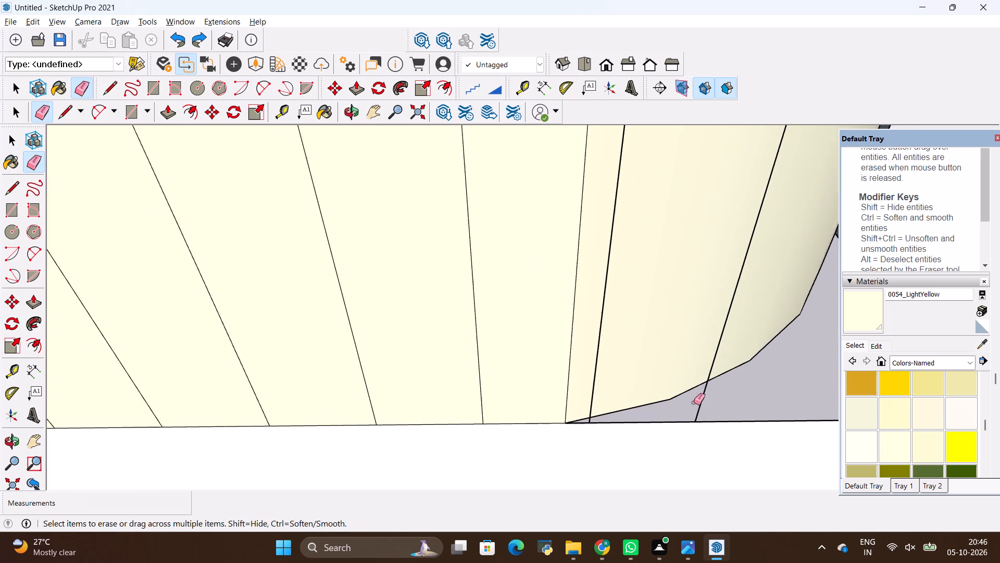
pyautogui.moveTo(698, 403); pyautogui.dragTo(709, 403)
pyautogui.scroll(7, 568, 411)
pyautogui.moveTo(631, 424); pyautogui.dragTo(414, 469, button='middle')
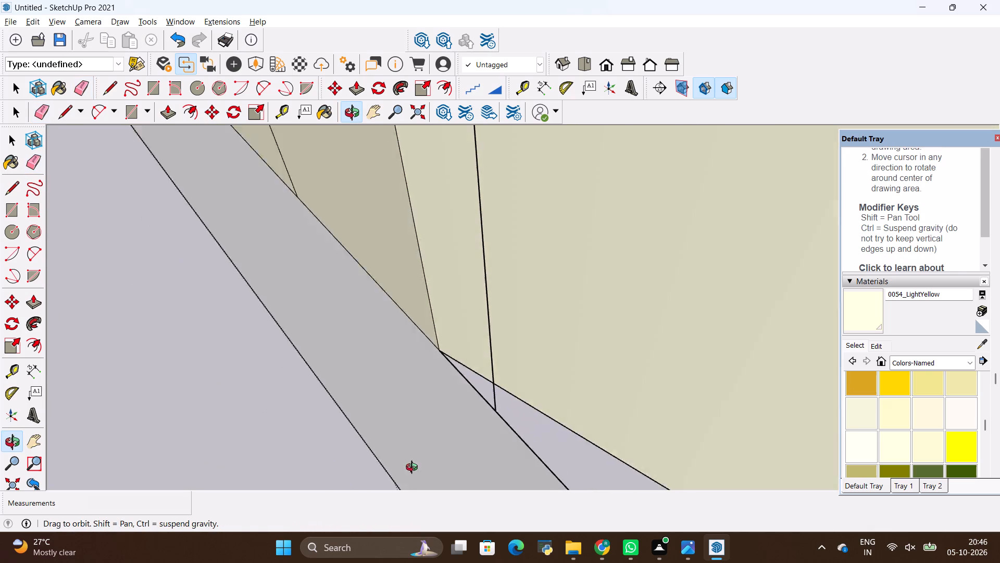
pyautogui.moveTo(414, 469); pyautogui.dragTo(362, 458, button='middle')
pyautogui.scroll(3, 450, 406)
pyautogui.scroll(2, 499, 380)
pyautogui.moveTo(519, 380); pyautogui.dragTo(536, 386)
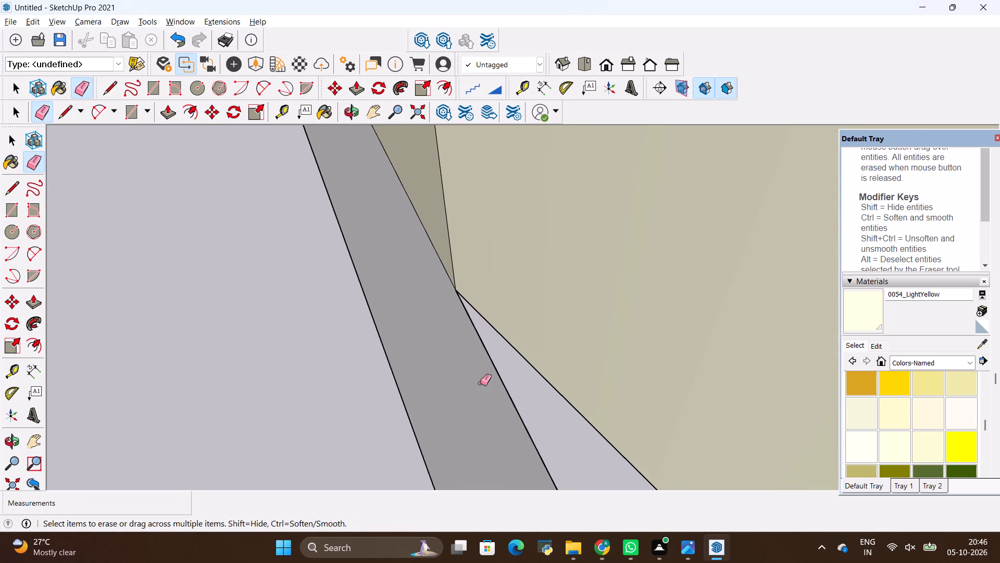
pyautogui.scroll(-20, 468, 378)
pyautogui.scroll(-14, 468, 378)
pyautogui.scroll(1, 551, 317)
pyautogui.scroll(-7, 551, 317)
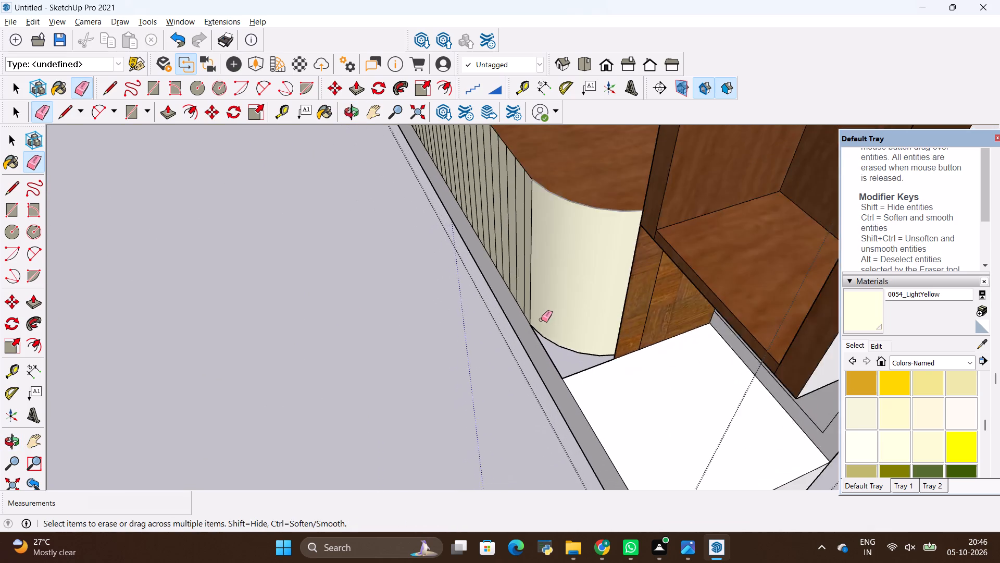
# Push/Pull the first front strip beside the console's left rounded end outward by 0.5".
pyautogui.scroll(-5, 541, 320)
pyautogui.moveTo(322, 357); pyautogui.dragTo(637, 289, button='middle')
pyautogui.scroll(-5, 636, 288)
pyautogui.scroll(6, 142, 417)
pyautogui.moveTo(312, 374); pyautogui.dragTo(276, 295, button='middle')
pyautogui.scroll(6, 269, 260)
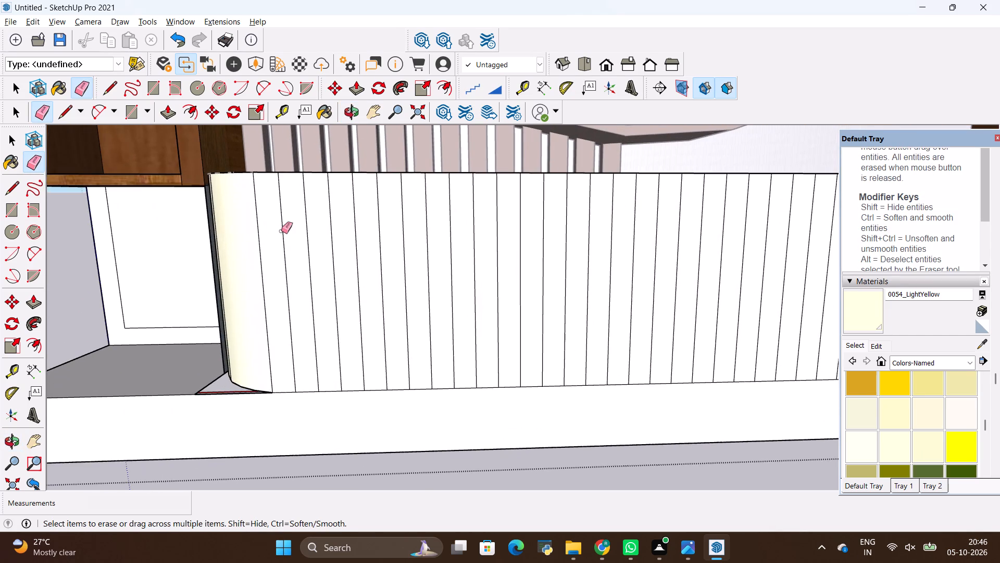
pyautogui.moveTo(281, 231); pyautogui.dragTo(300, 263, button='middle')
pyautogui.hotkey('alt', 'Tab')
pyautogui.hotkey('alt', 'Tab')
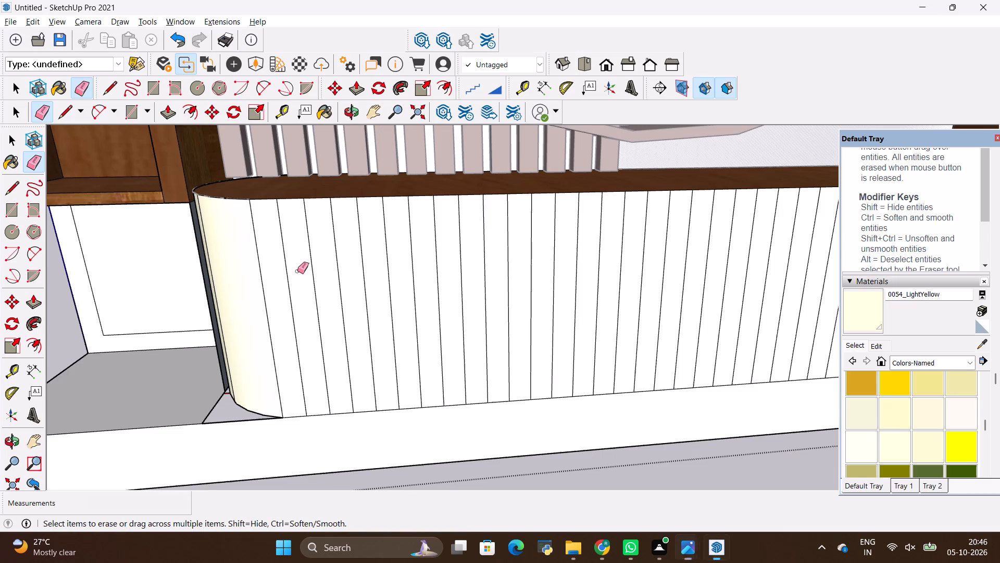
pyautogui.scroll(3, 296, 274)
pyautogui.moveTo(274, 264); pyautogui.dragTo(280, 291, button='middle')
pyautogui.press('p')
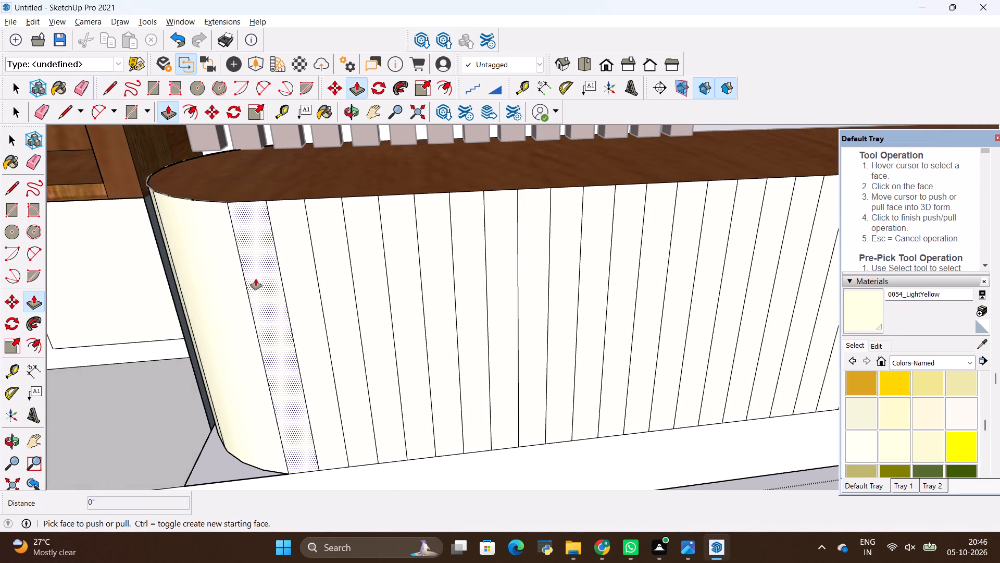
pyautogui.click(256, 278)
pyautogui.press('BackSpace')
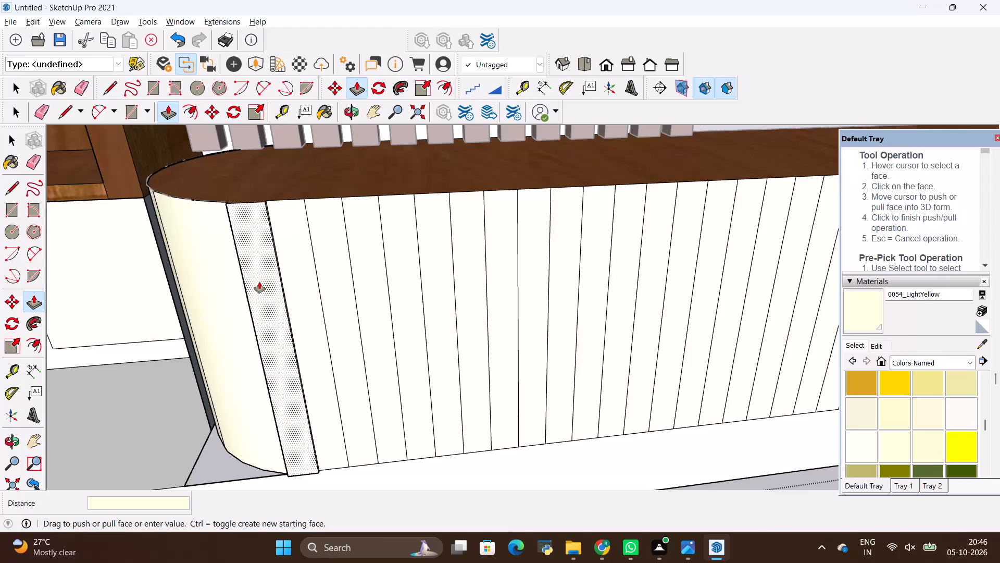
pyautogui.write('.5')
pyautogui.hotkey('shift', '"')
pyautogui.press('Return')
# Pull out the third and fifth front strips from the console's left end, aligning the fifth with the first strip's face.
pyautogui.tripleClick(334, 273)
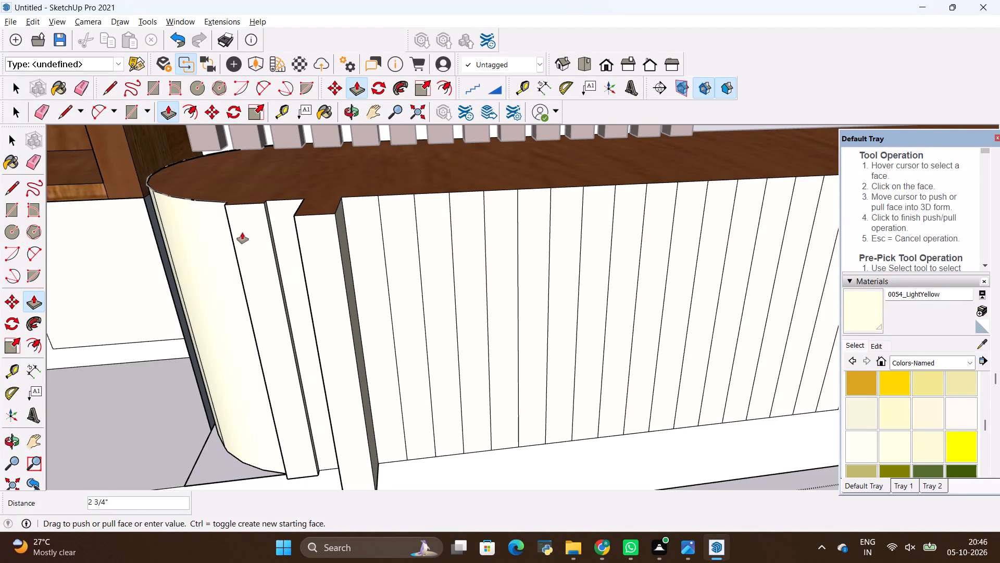
pyautogui.press('Escape')
pyautogui.doubleClick(390, 219)
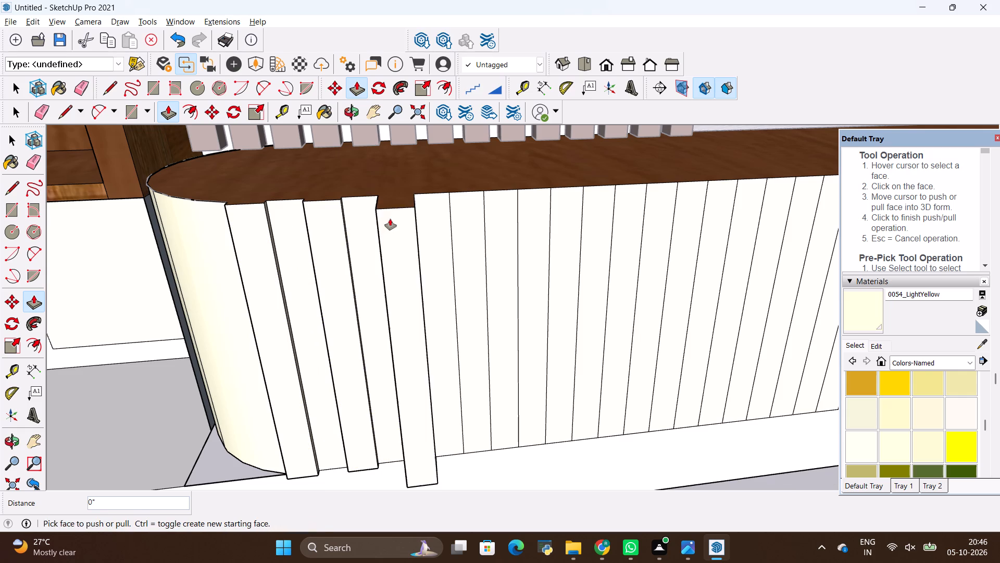
pyautogui.click(386, 238)
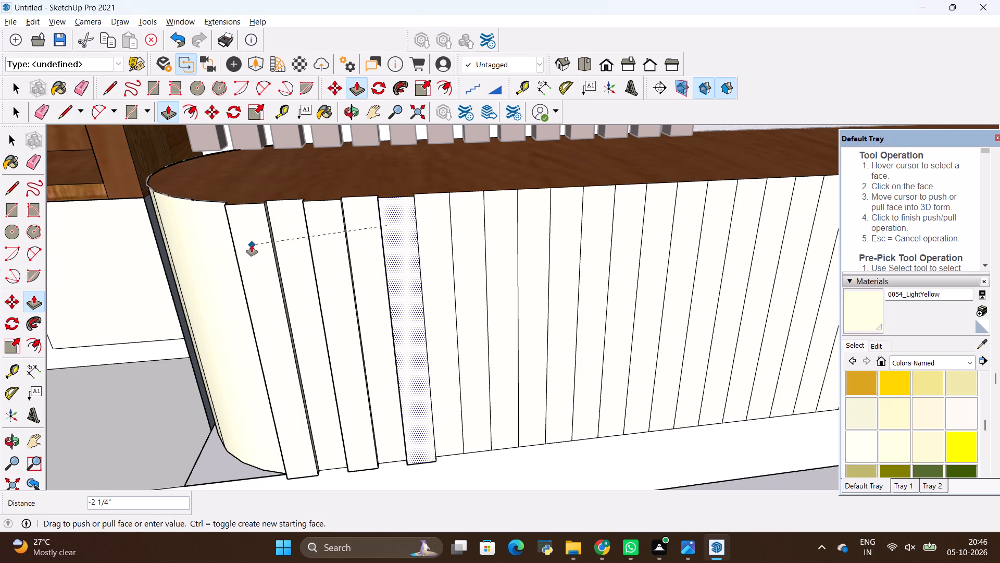
pyautogui.click(252, 245)
# Pull the seventh, ninth and eleventh front strips out 1/2", aligned with the strips already raised.
pyautogui.scroll(1, 328, 187)
pyautogui.moveTo(415, 208); pyautogui.dragTo(355, 317, button='middle')
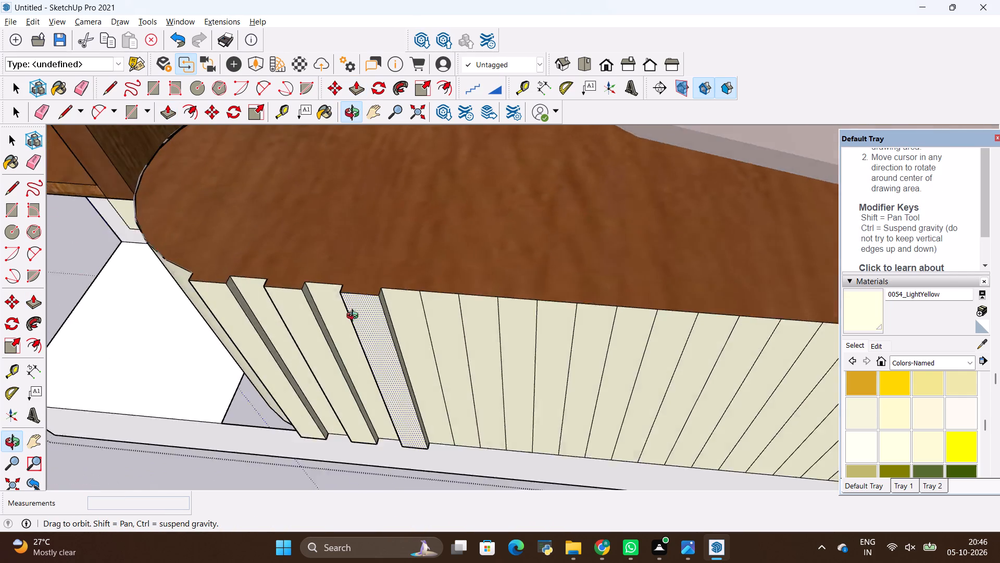
pyautogui.moveTo(355, 317); pyautogui.dragTo(366, 278, button='middle')
pyautogui.doubleClick(443, 286)
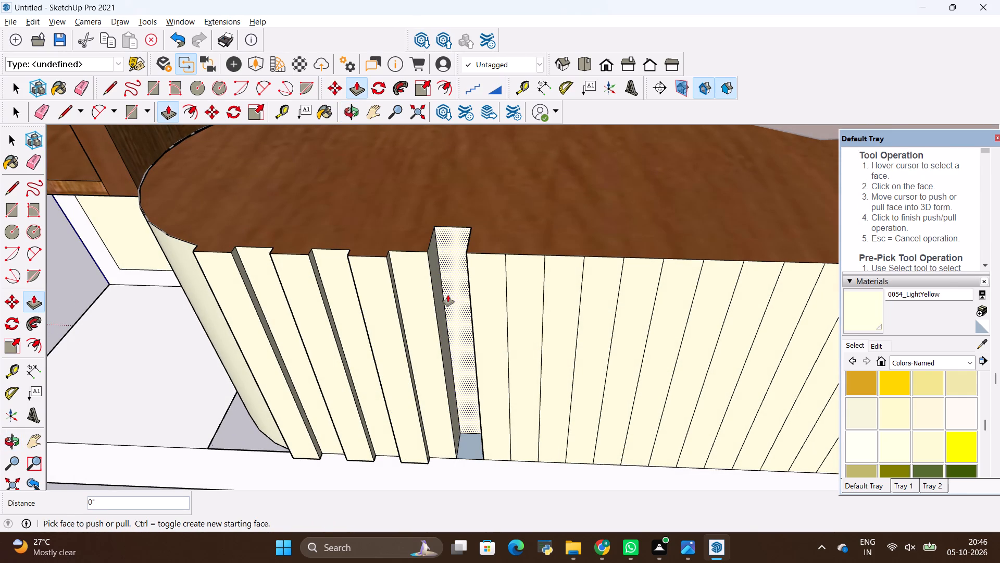
pyautogui.hotkey('alt', 'BackSpace')
pyautogui.click(448, 295)
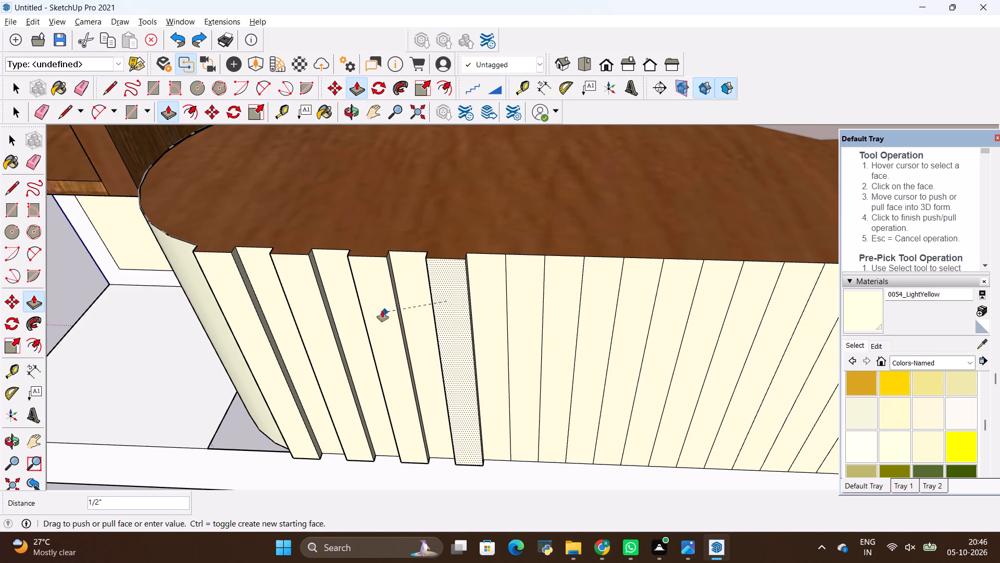
pyautogui.click(373, 291)
pyautogui.click(532, 291)
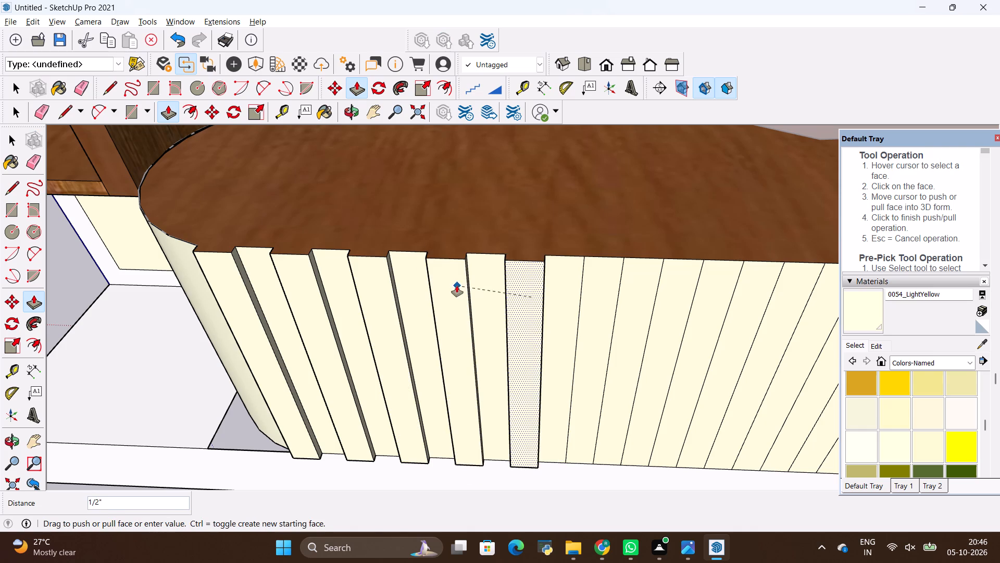
pyautogui.click(457, 286)
pyautogui.click(590, 301)
pyautogui.click(523, 299)
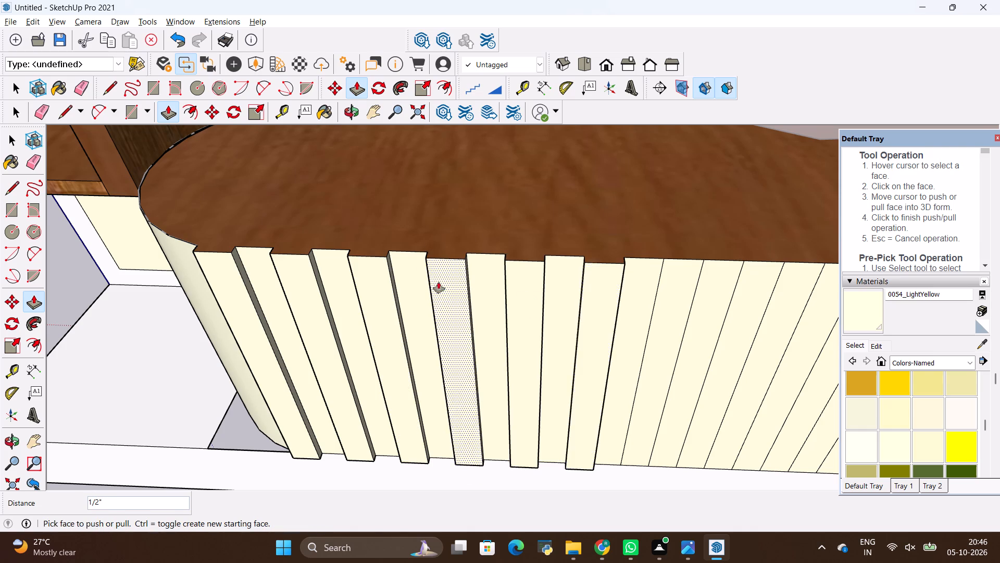
# Repeat the same pull on three more strips toward the middle of the console front, leaving two flat strips before the first one.
pyautogui.scroll(-9, 424, 262)
pyautogui.moveTo(479, 362); pyautogui.dragTo(494, 234, button='middle')
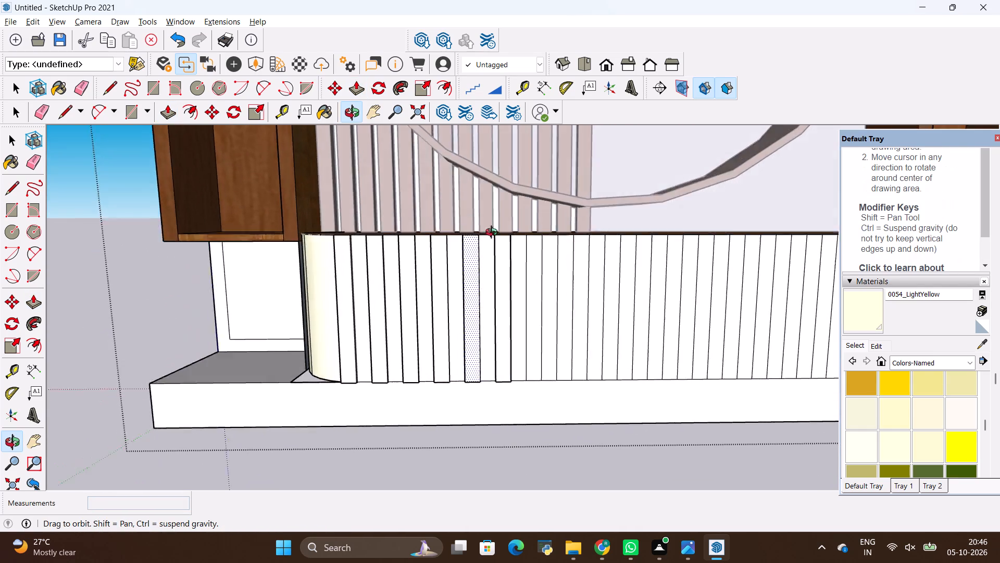
pyautogui.moveTo(494, 234); pyautogui.dragTo(461, 382, button='middle')
pyautogui.scroll(7, 547, 275)
pyautogui.doubleClick(553, 289)
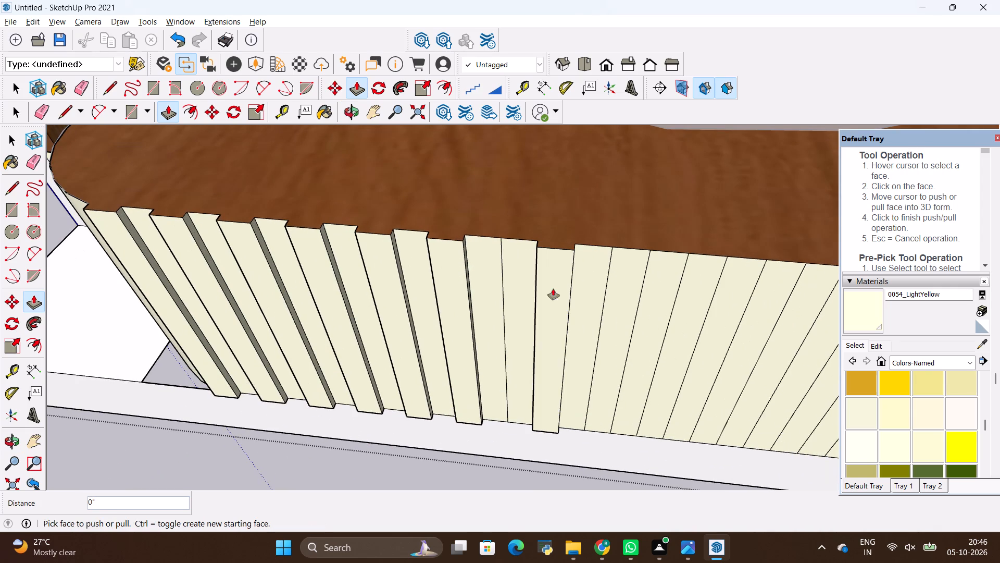
pyautogui.doubleClick(631, 285)
pyautogui.scroll(-4, 518, 280)
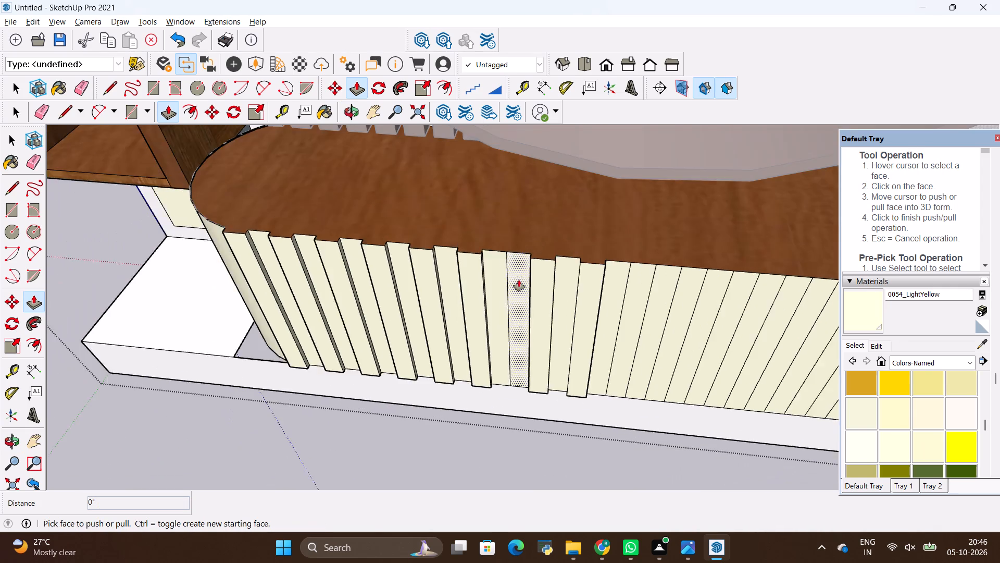
pyautogui.scroll(-1, 519, 280)
pyautogui.scroll(3, 603, 284)
pyautogui.doubleClick(643, 277)
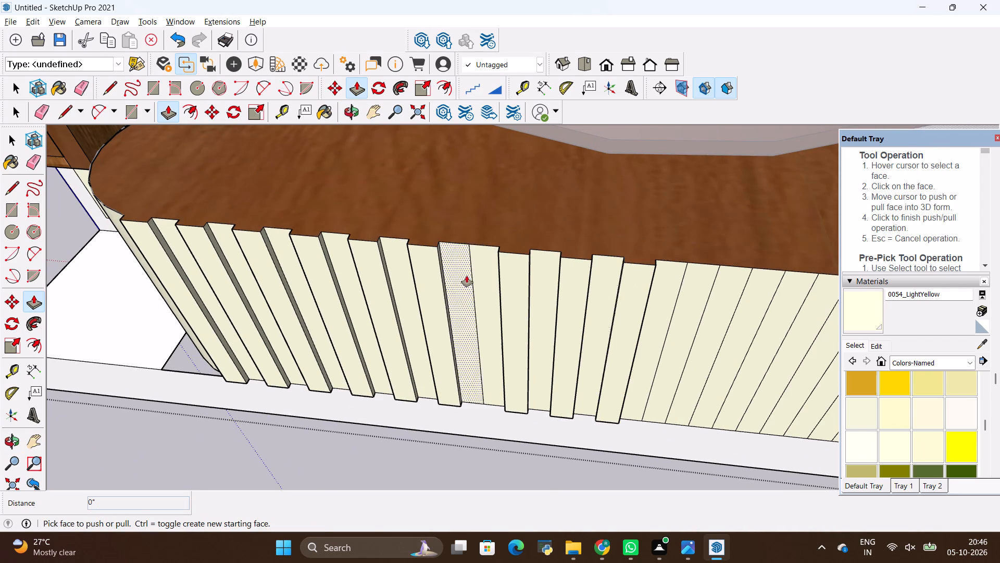
# Repeat the pull on the following four alternate strips, continuing along the console front toward its right end.
pyautogui.scroll(-13, 467, 276)
pyautogui.scroll(13, 512, 278)
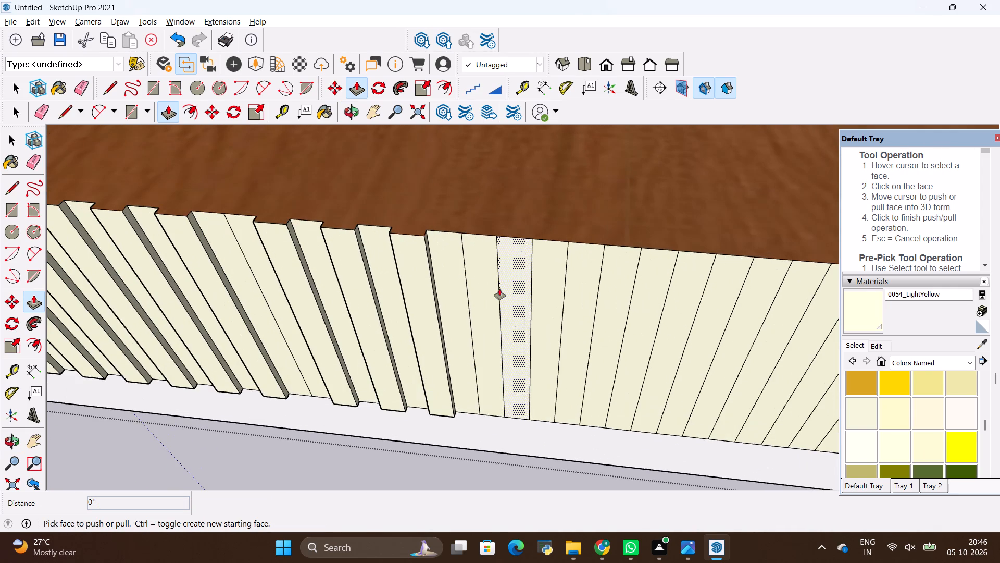
pyautogui.doubleClick(488, 281)
pyautogui.doubleClick(548, 277)
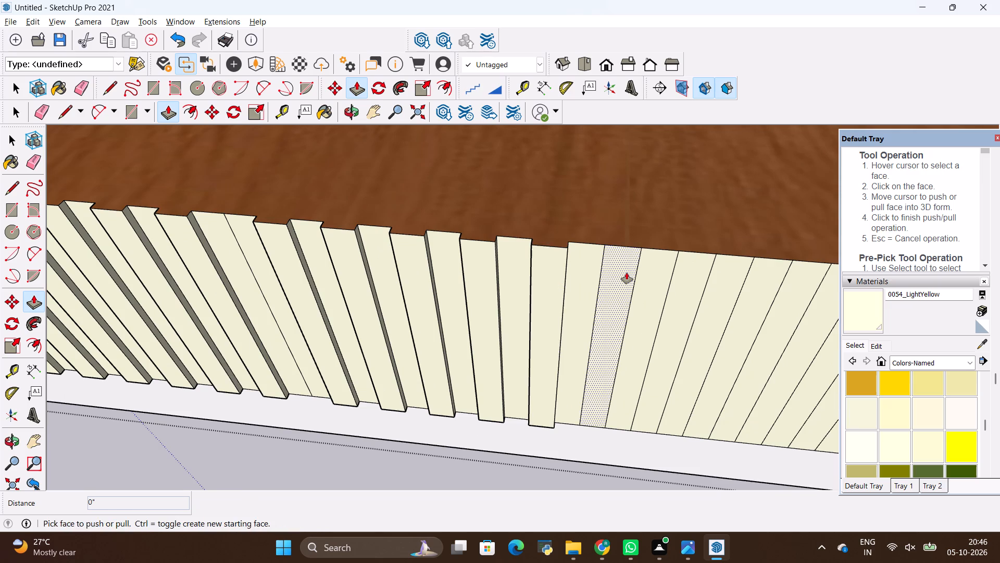
pyautogui.doubleClick(627, 273)
pyautogui.scroll(-4, 502, 272)
pyautogui.scroll(4, 651, 270)
pyautogui.click(630, 280)
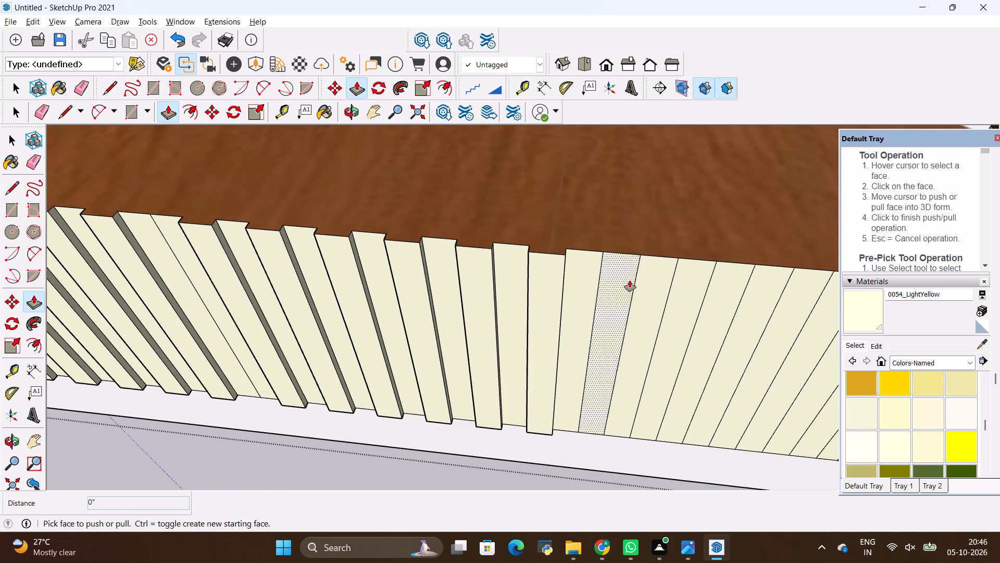
pyautogui.click(630, 280)
# Repeat the pull on the last four alternate strips up to the console's right rounded end.
pyautogui.scroll(-4, 556, 266)
pyautogui.scroll(2, 639, 269)
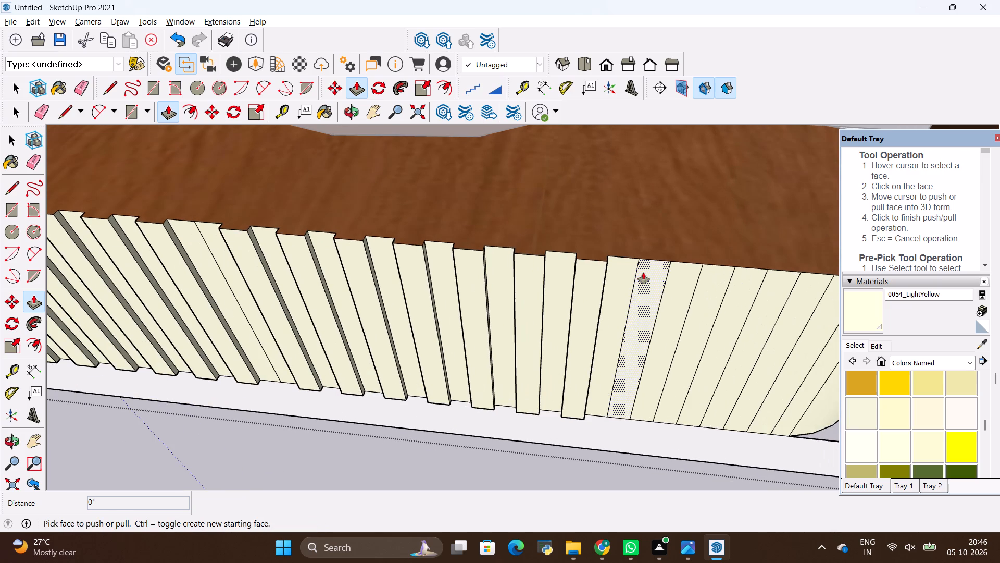
pyautogui.doubleClick(643, 273)
pyautogui.scroll(-4, 531, 254)
pyautogui.scroll(3, 660, 270)
pyautogui.doubleClick(660, 270)
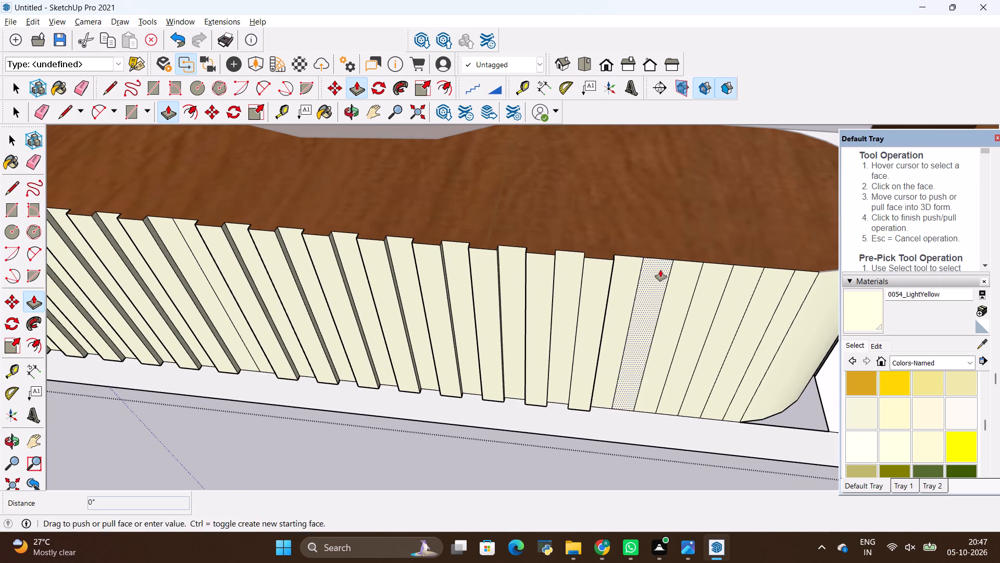
pyautogui.scroll(-4, 538, 272)
pyautogui.scroll(3, 668, 292)
pyautogui.doubleClick(649, 292)
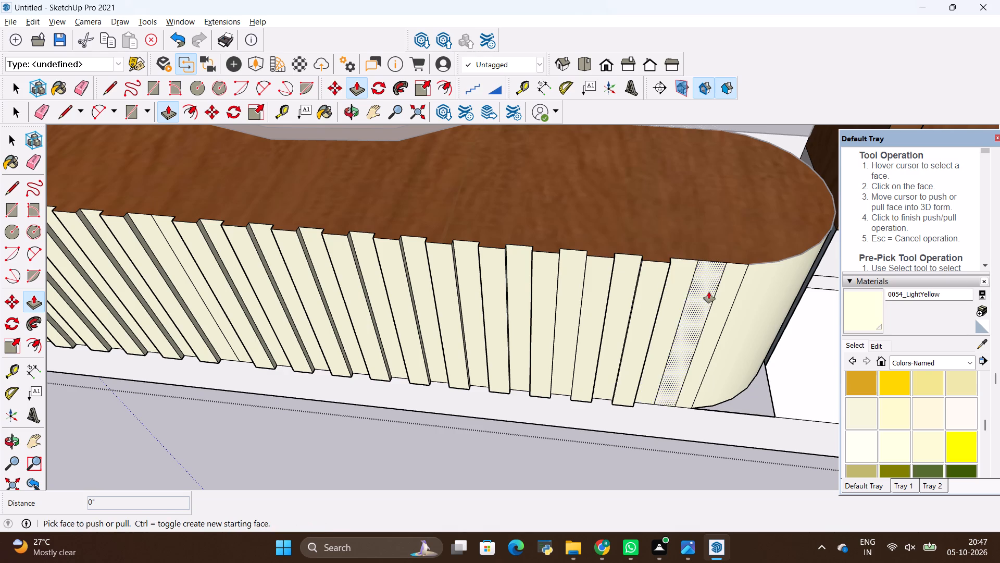
pyautogui.doubleClick(709, 292)
# Place a vertical guide 2" from the vertical edge on the console's left rounded end, toward the raised strips.
pyautogui.scroll(-9, 704, 288)
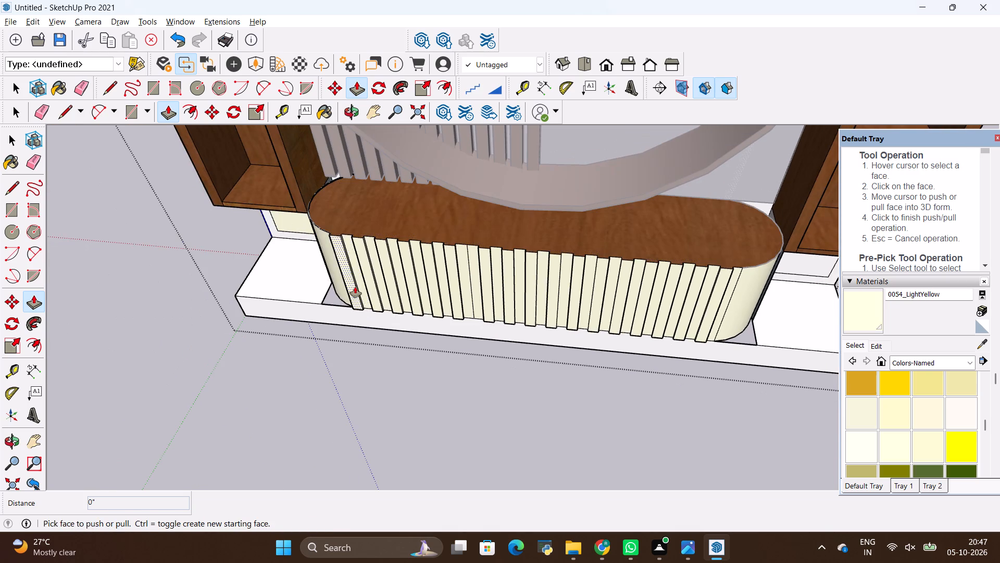
pyautogui.moveTo(354, 287); pyautogui.dragTo(659, 188, button='middle')
pyautogui.scroll(7, 381, 425)
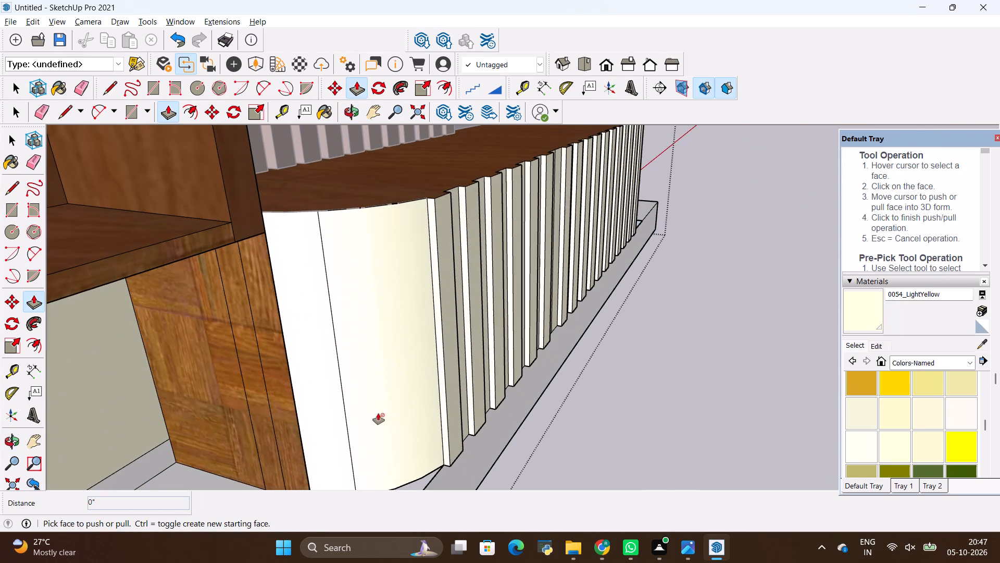
pyautogui.scroll(-3, 331, 291)
pyautogui.scroll(2, 371, 458)
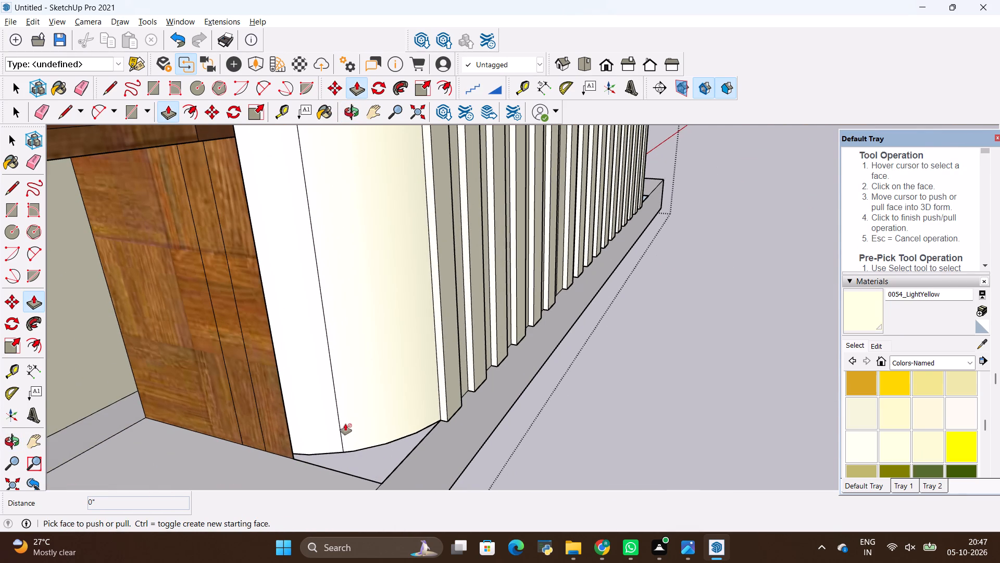
pyautogui.press('space')
pyautogui.click(339, 415)
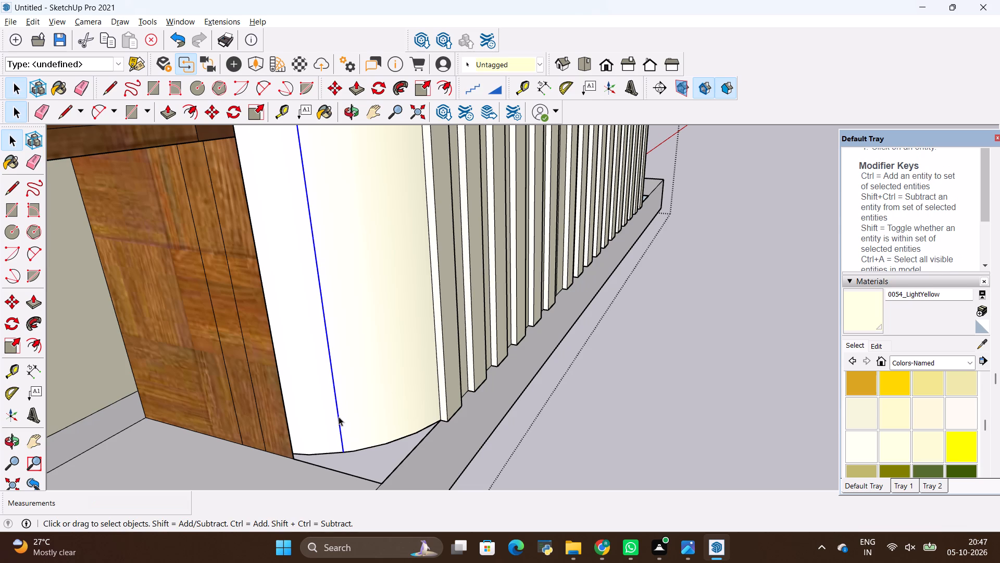
pyautogui.press('t')
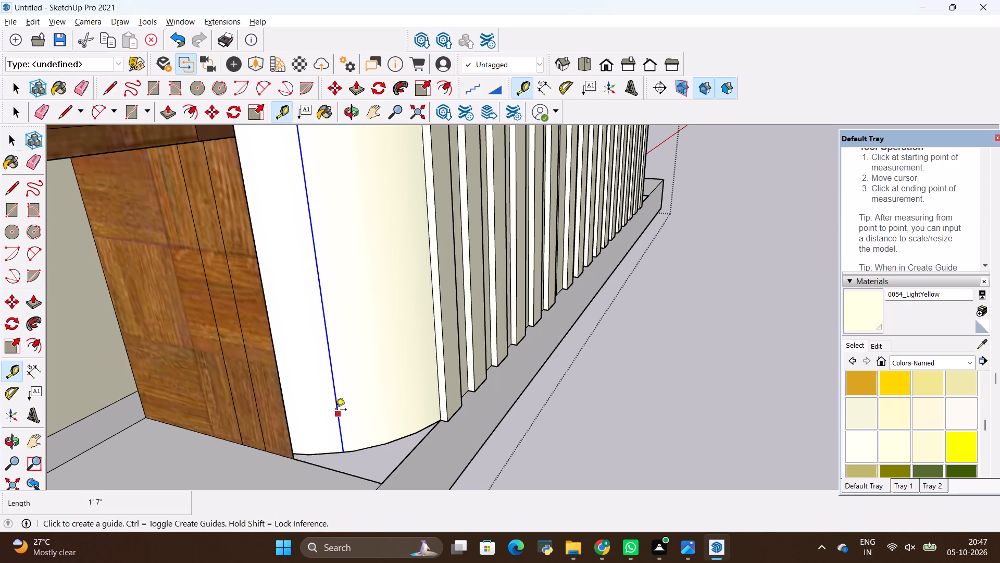
pyautogui.click(334, 407)
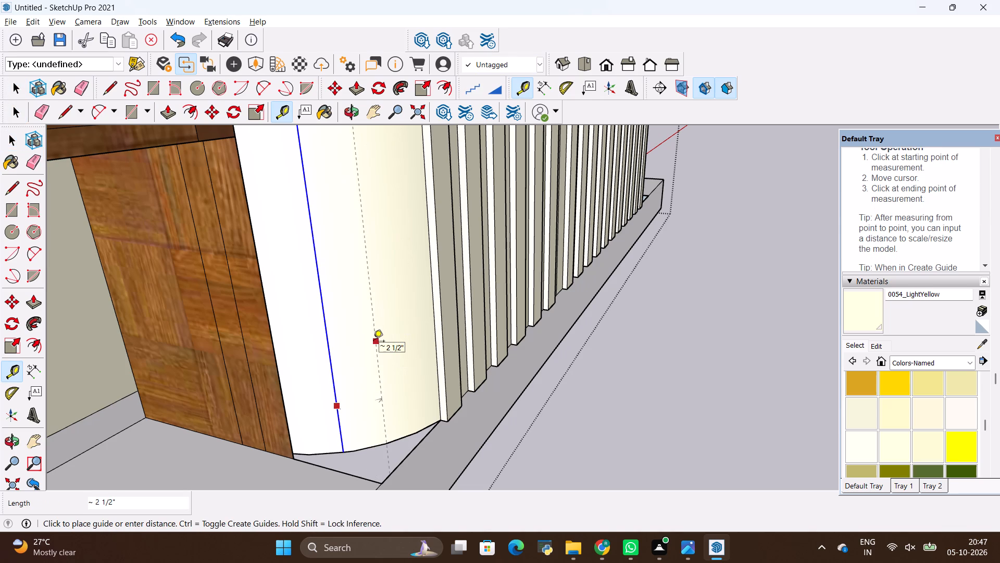
pyautogui.press('BackSpace')
pyautogui.write('2"')
pyautogui.press('Return')
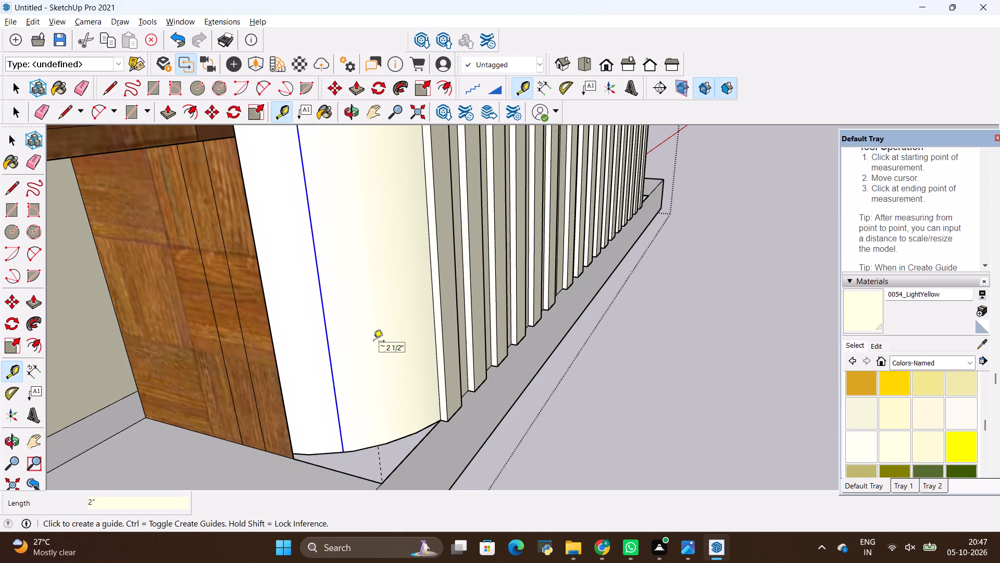
# Place a second vertical guide 2" from the first one on the left rounded end, toward the raised strips.
pyautogui.scroll(-8, 383, 357)
pyautogui.moveTo(394, 327); pyautogui.dragTo(387, 334, button='middle')
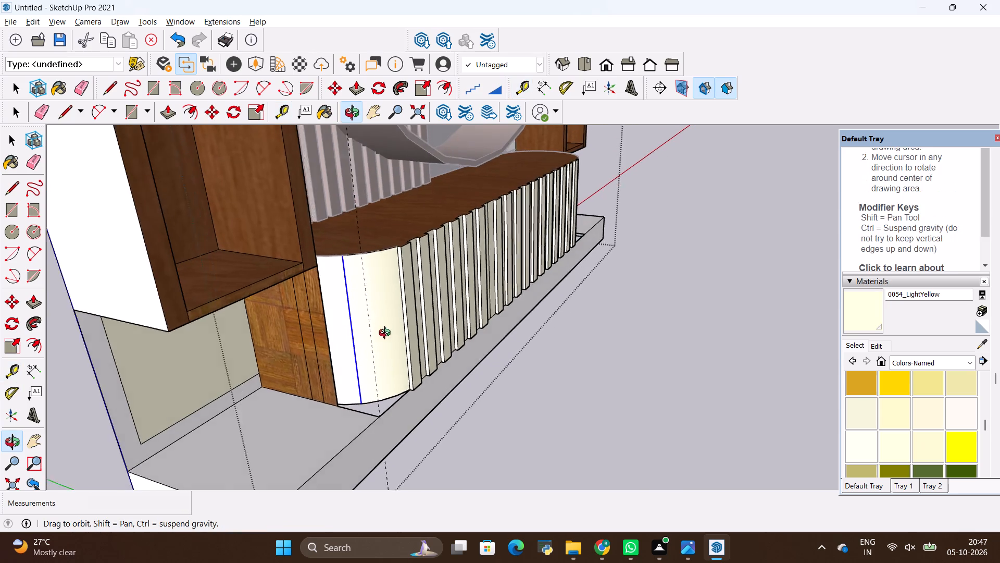
pyautogui.moveTo(387, 334); pyautogui.dragTo(364, 355, button='middle')
pyautogui.scroll(3, 359, 339)
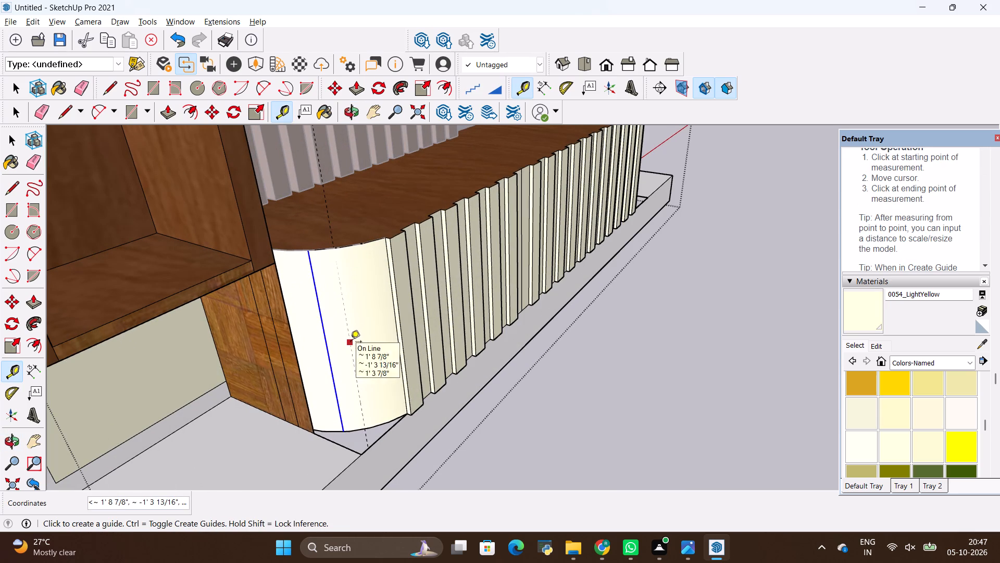
pyautogui.click(351, 343)
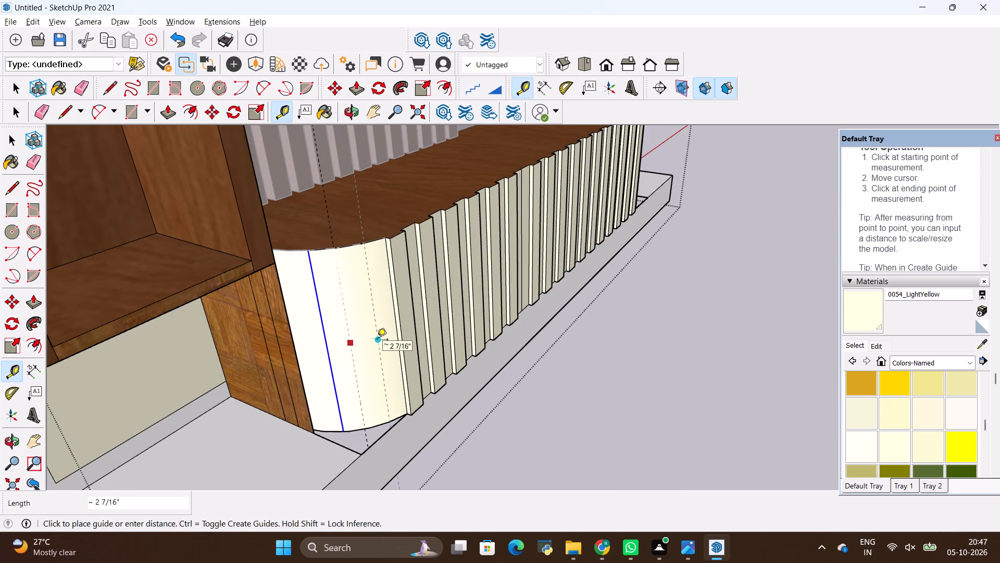
pyautogui.press('BackSpace')
pyautogui.write('2"')
pyautogui.press('Return')
# Draw two vertical lines along the two guides, from top to bottom edge of the console's left rounded end.
pyautogui.press('l')
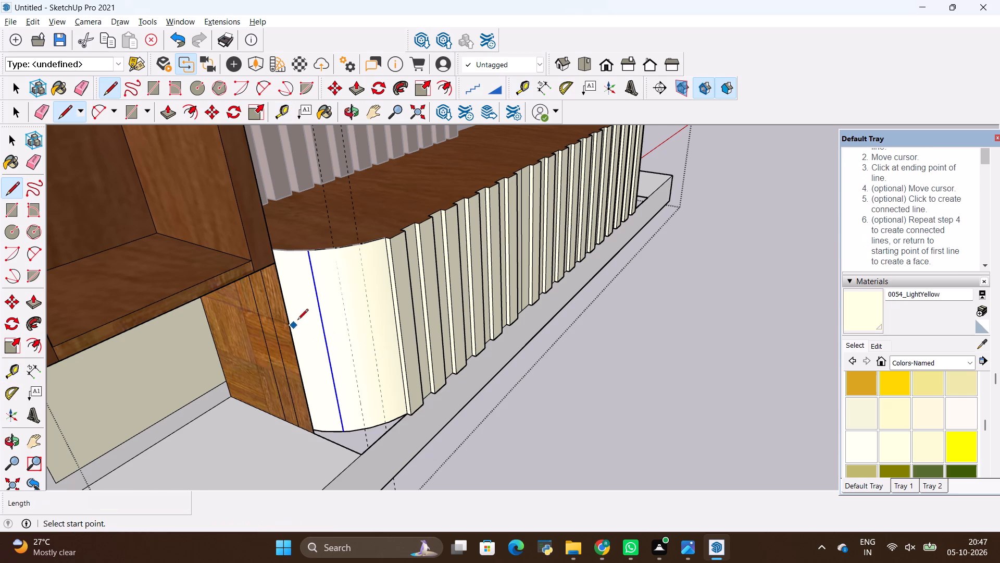
pyautogui.click(334, 250)
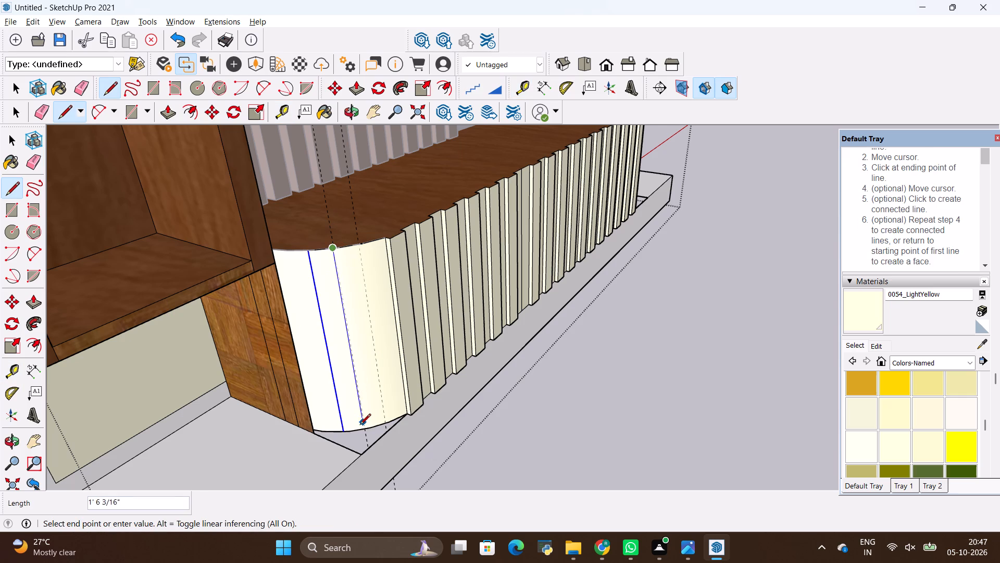
pyautogui.click(361, 434)
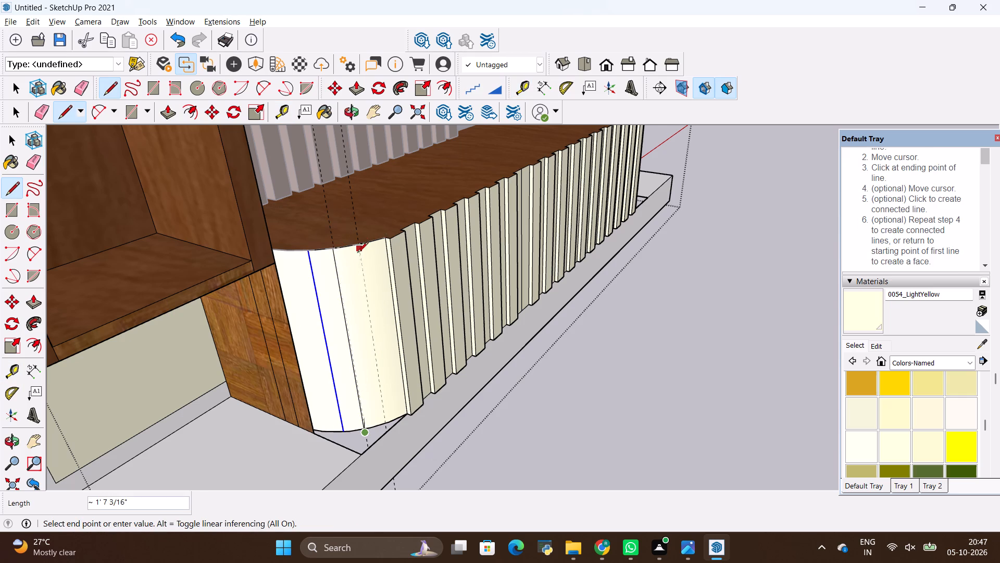
pyautogui.press('Escape')
pyautogui.press('l')
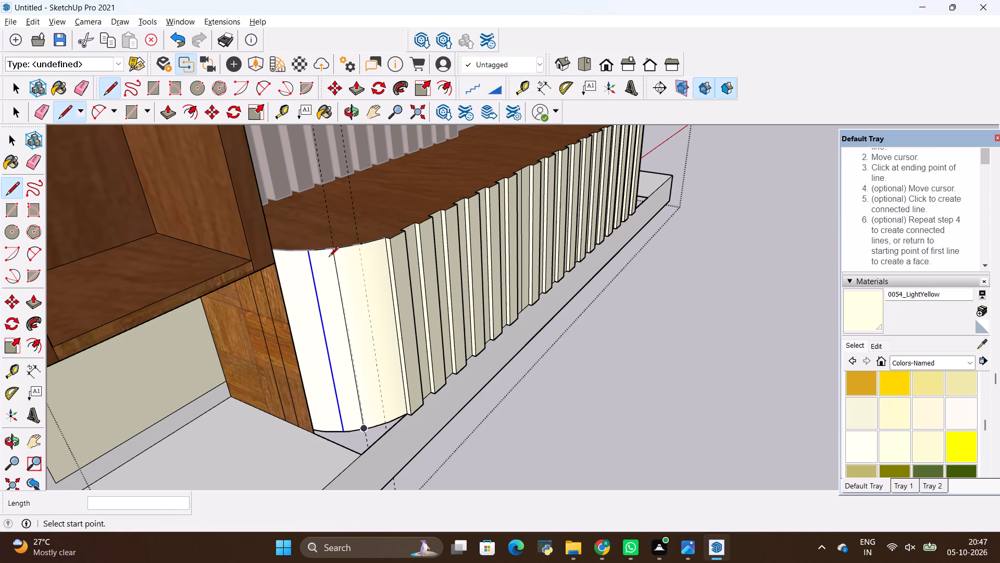
pyautogui.click(359, 245)
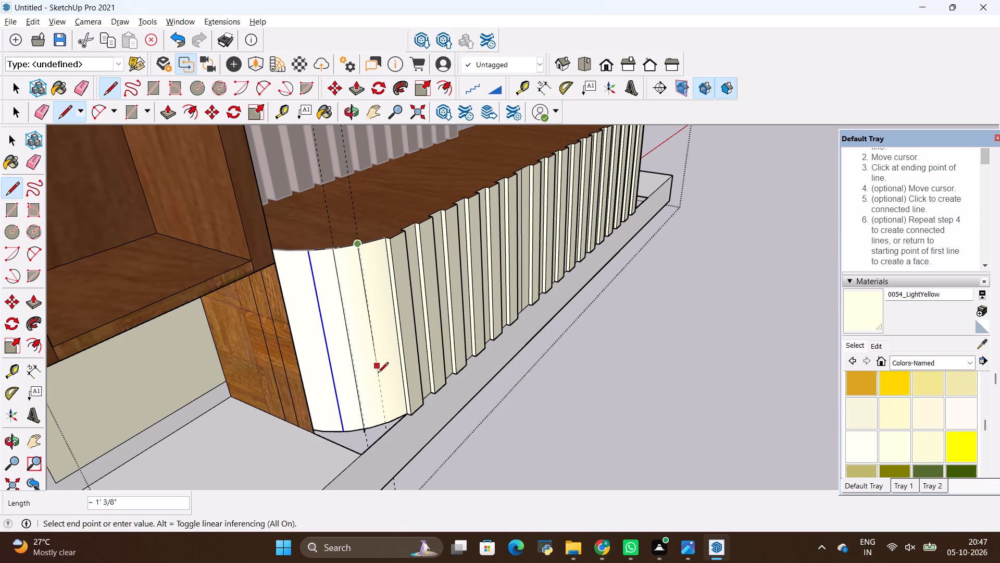
pyautogui.click(384, 423)
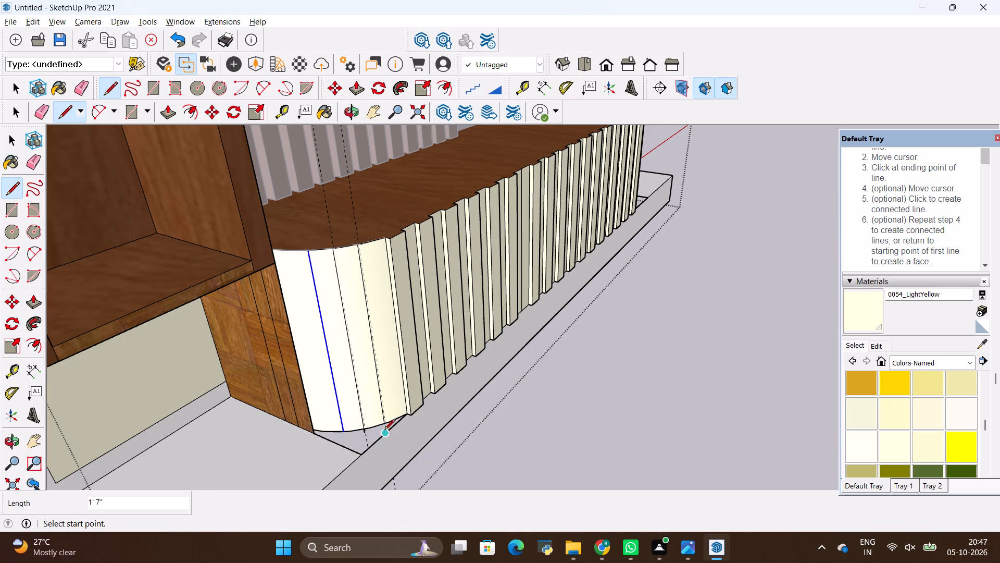
pyautogui.scroll(8, 384, 431)
pyautogui.press('space')
pyautogui.click(639, 422)
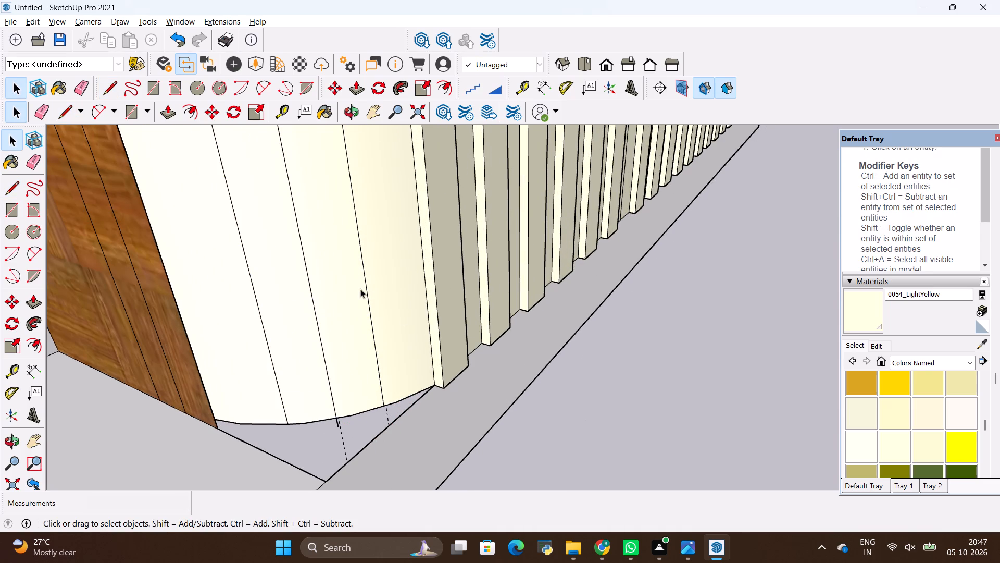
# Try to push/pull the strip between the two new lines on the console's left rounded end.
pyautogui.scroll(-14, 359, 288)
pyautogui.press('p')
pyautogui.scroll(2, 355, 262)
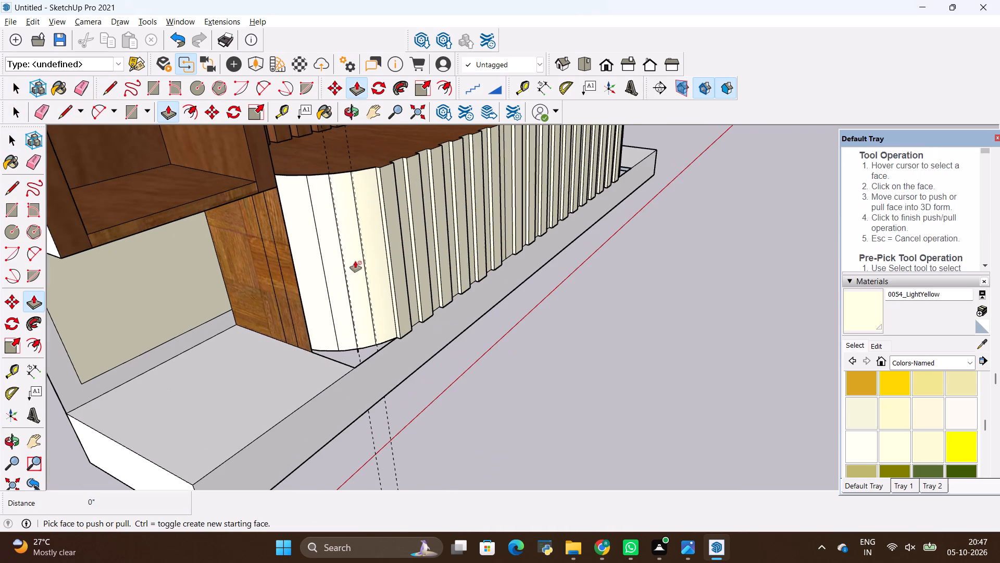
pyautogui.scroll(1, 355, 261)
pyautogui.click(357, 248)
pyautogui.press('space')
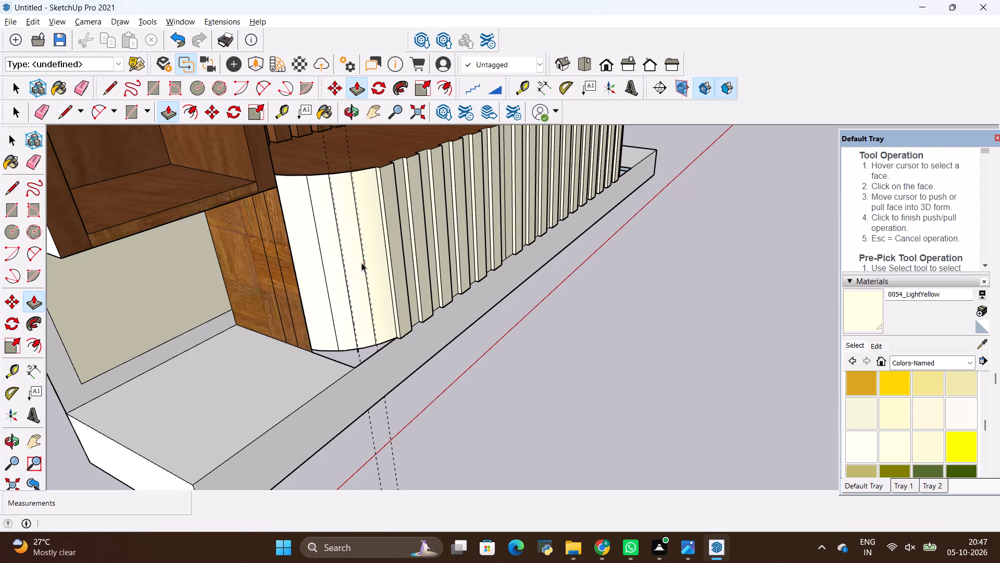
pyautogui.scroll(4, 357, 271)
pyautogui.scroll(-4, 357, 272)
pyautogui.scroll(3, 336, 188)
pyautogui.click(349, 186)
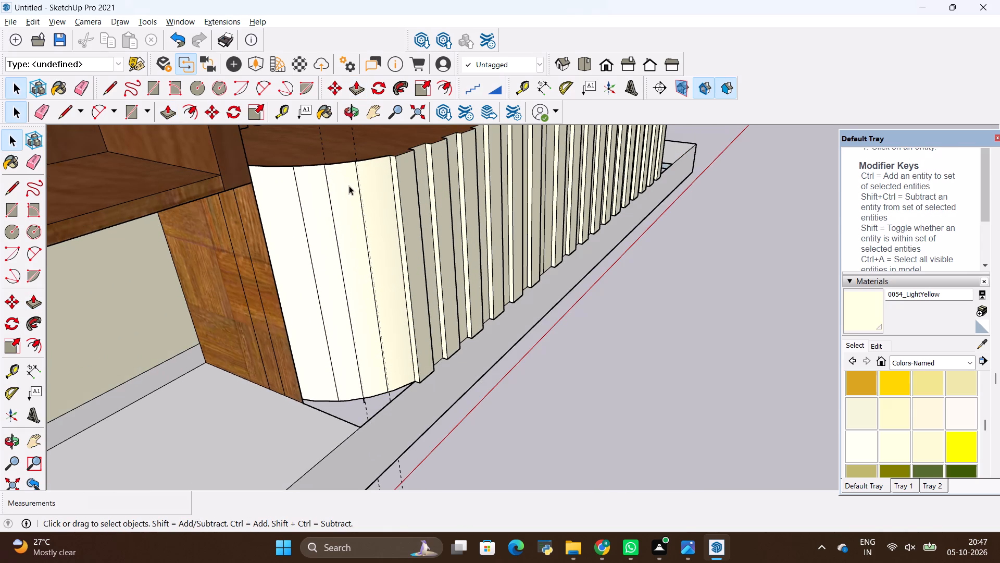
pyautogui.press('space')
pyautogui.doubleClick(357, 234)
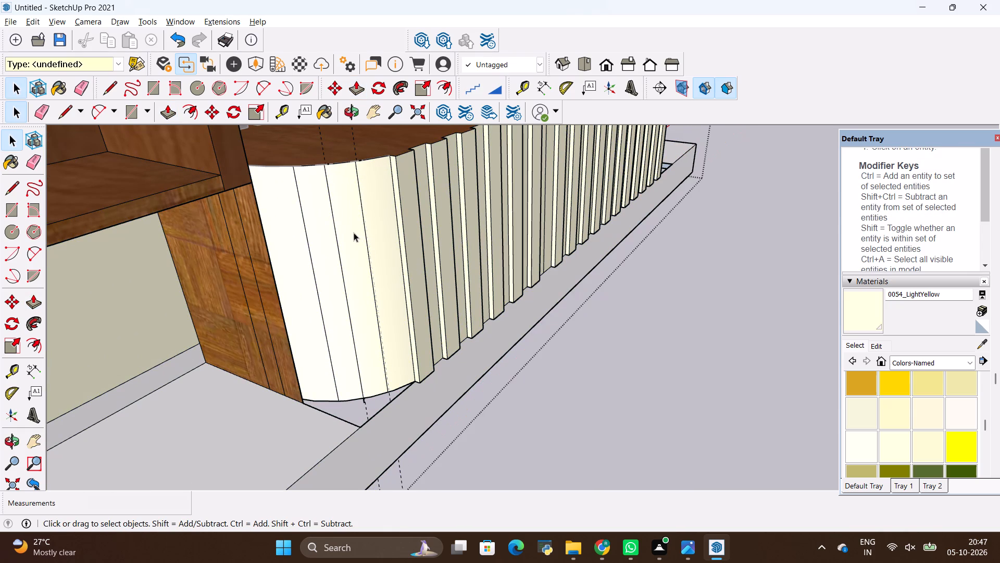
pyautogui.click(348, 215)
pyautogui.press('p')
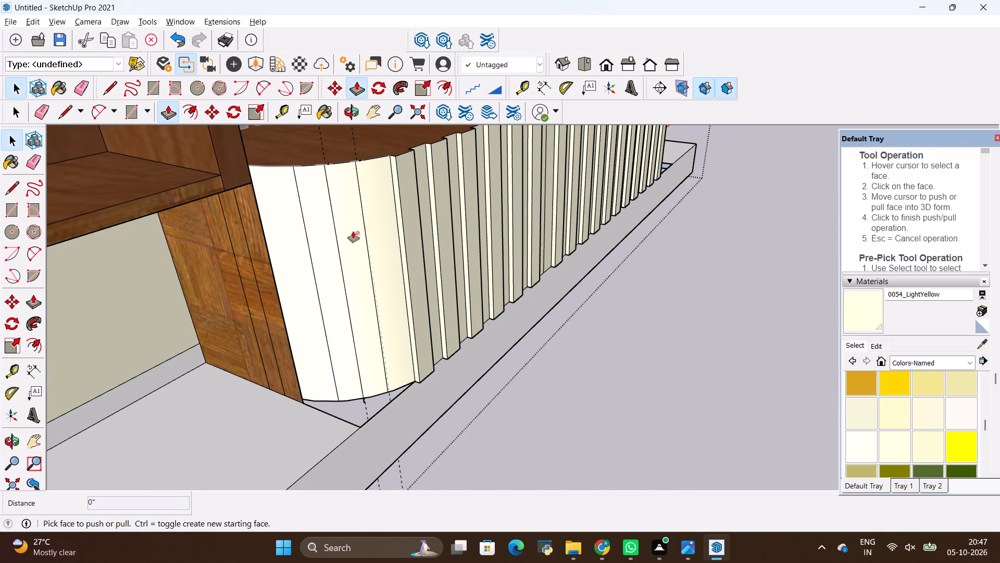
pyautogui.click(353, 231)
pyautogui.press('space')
# Draw a rectangle about 2" by 1' 7" between the two new lines on the left rounded end.
pyautogui.press('r')
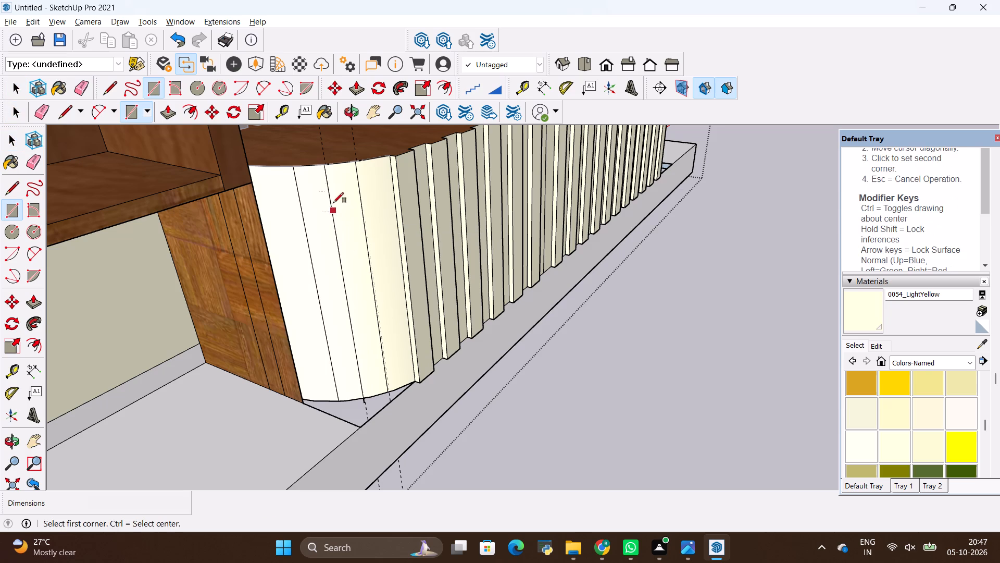
pyautogui.click(323, 165)
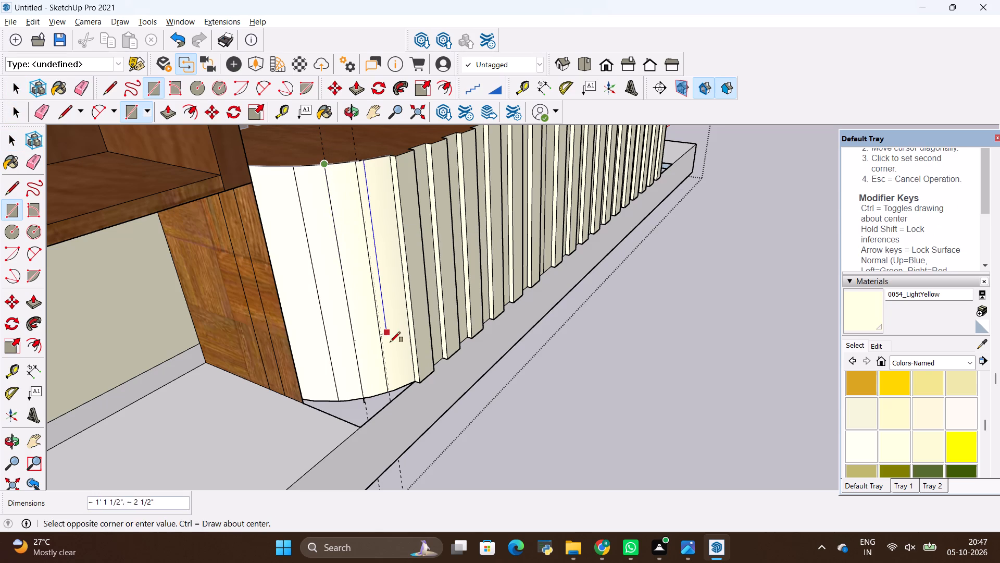
pyautogui.click(390, 393)
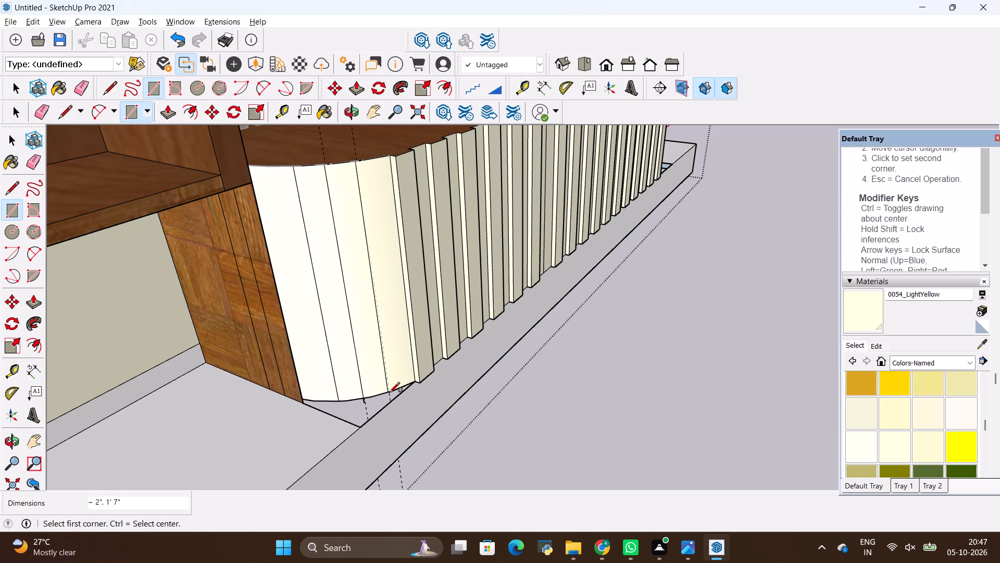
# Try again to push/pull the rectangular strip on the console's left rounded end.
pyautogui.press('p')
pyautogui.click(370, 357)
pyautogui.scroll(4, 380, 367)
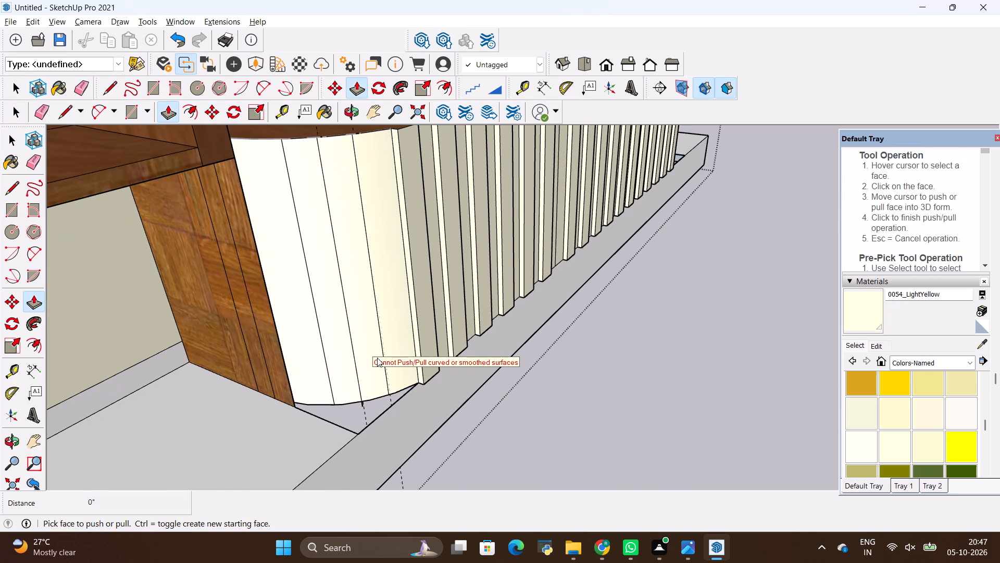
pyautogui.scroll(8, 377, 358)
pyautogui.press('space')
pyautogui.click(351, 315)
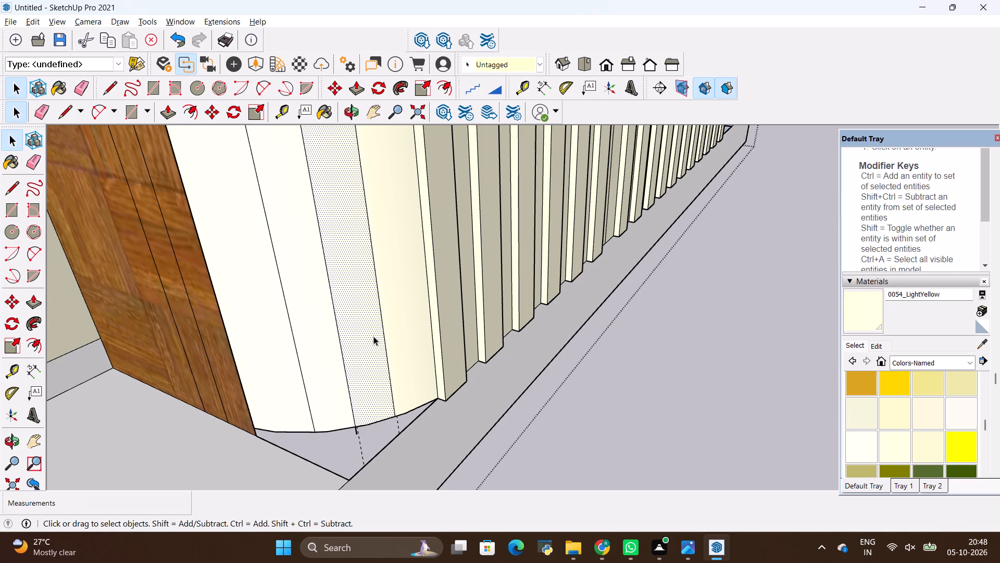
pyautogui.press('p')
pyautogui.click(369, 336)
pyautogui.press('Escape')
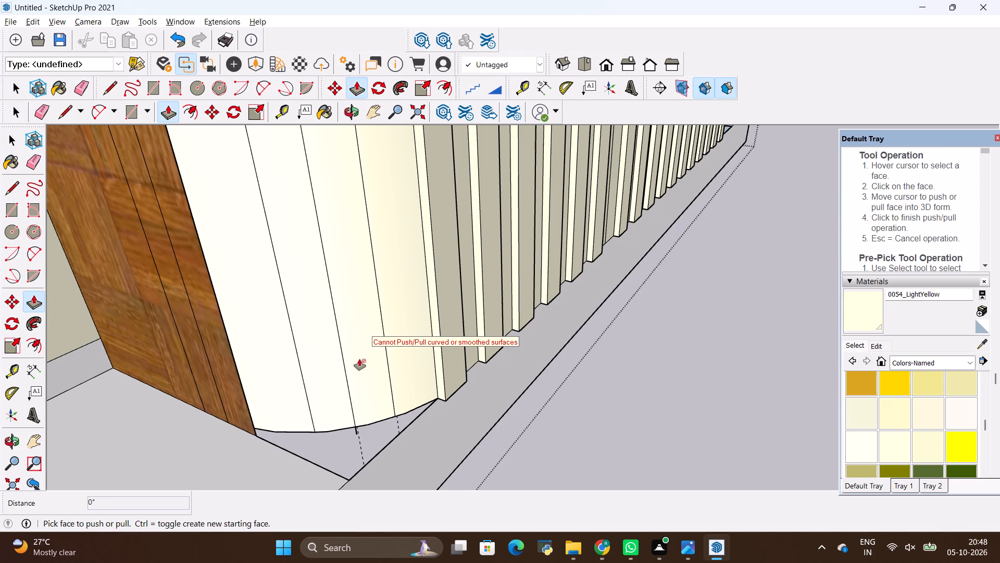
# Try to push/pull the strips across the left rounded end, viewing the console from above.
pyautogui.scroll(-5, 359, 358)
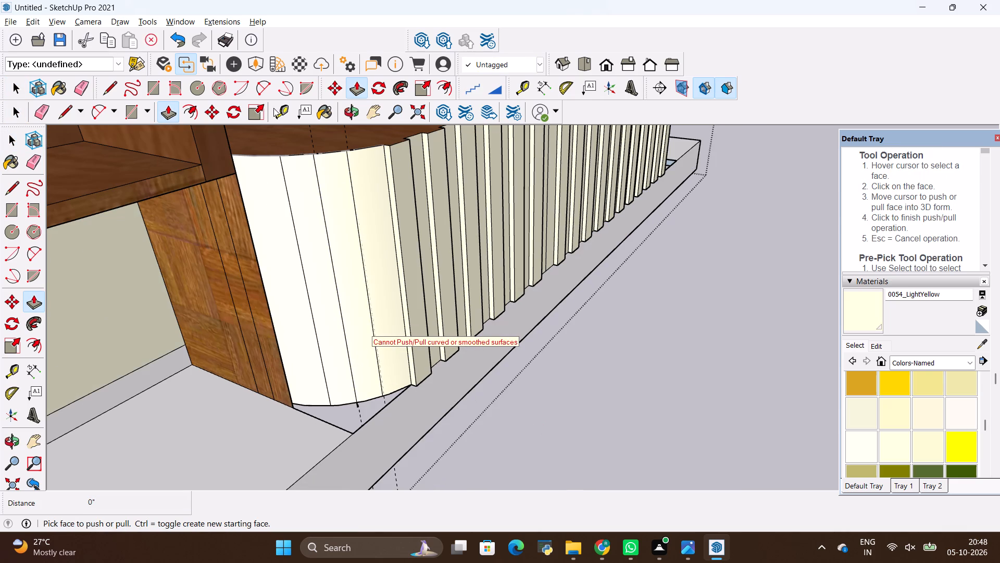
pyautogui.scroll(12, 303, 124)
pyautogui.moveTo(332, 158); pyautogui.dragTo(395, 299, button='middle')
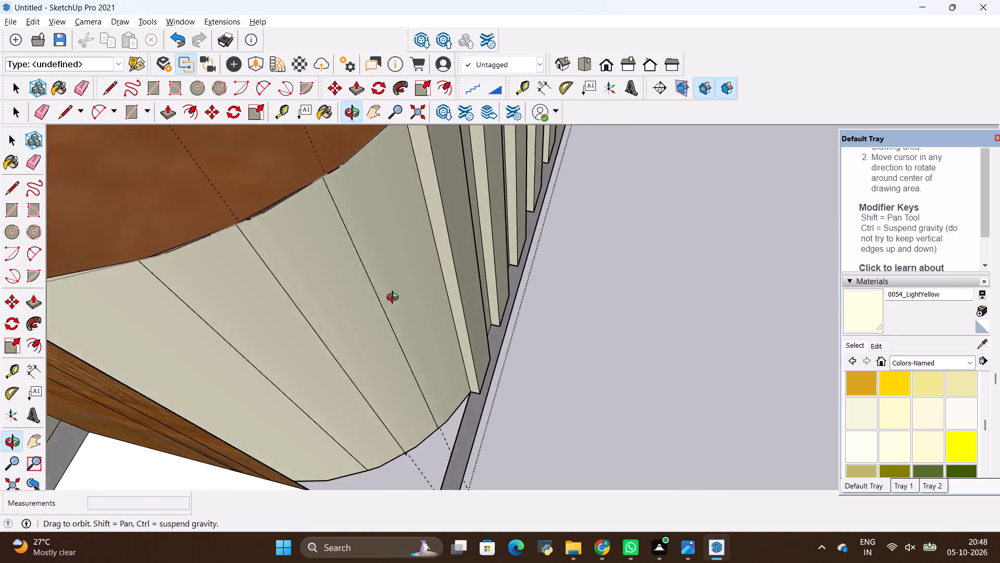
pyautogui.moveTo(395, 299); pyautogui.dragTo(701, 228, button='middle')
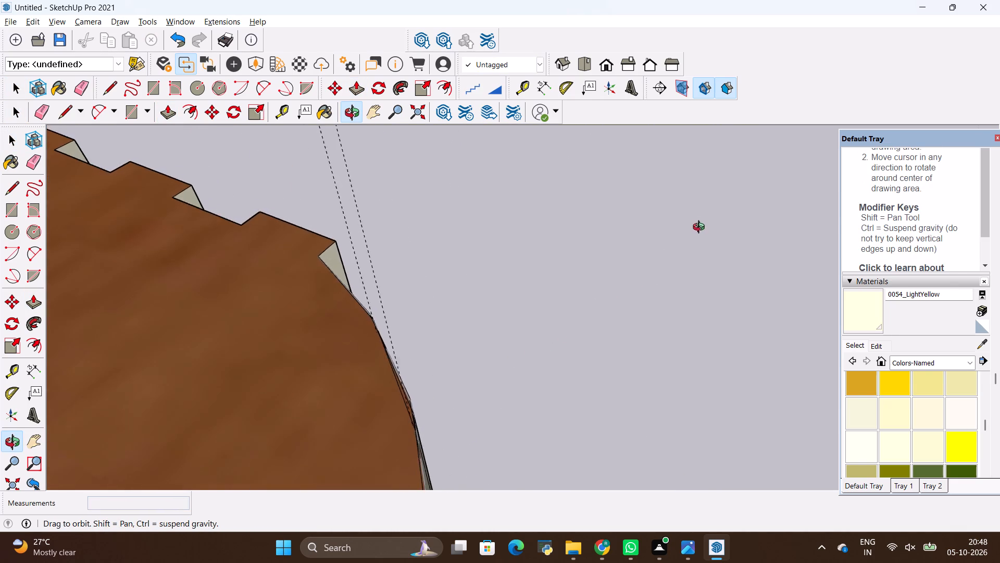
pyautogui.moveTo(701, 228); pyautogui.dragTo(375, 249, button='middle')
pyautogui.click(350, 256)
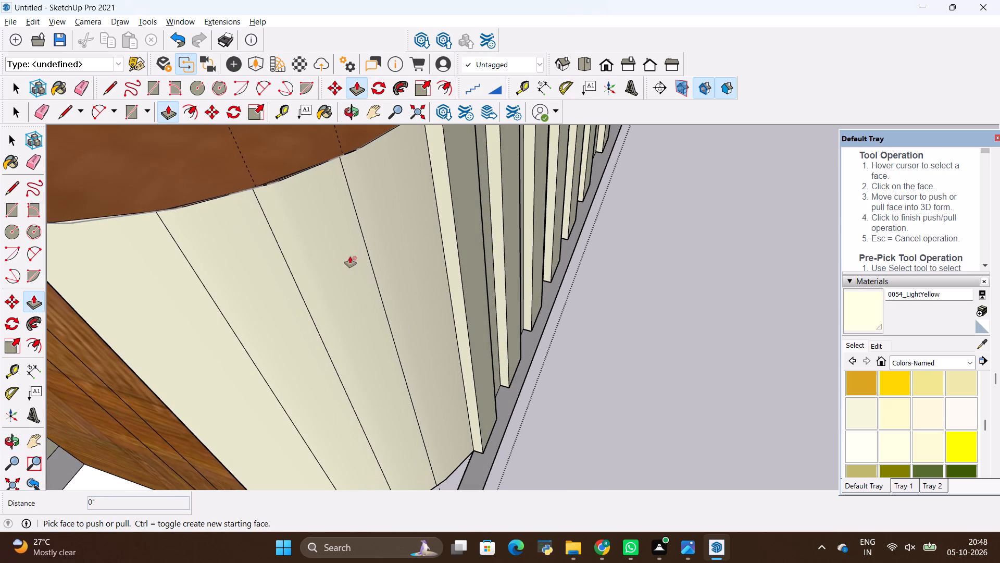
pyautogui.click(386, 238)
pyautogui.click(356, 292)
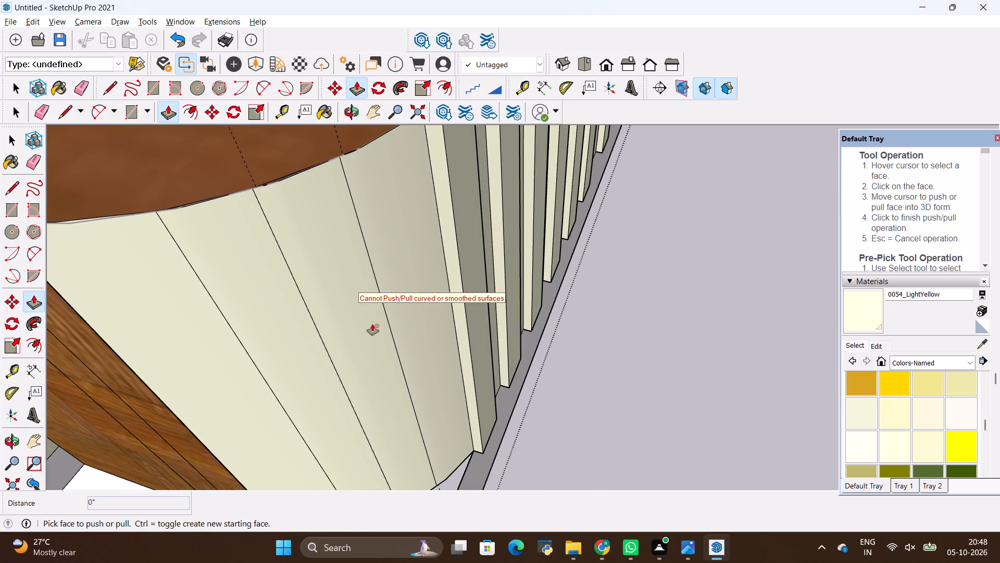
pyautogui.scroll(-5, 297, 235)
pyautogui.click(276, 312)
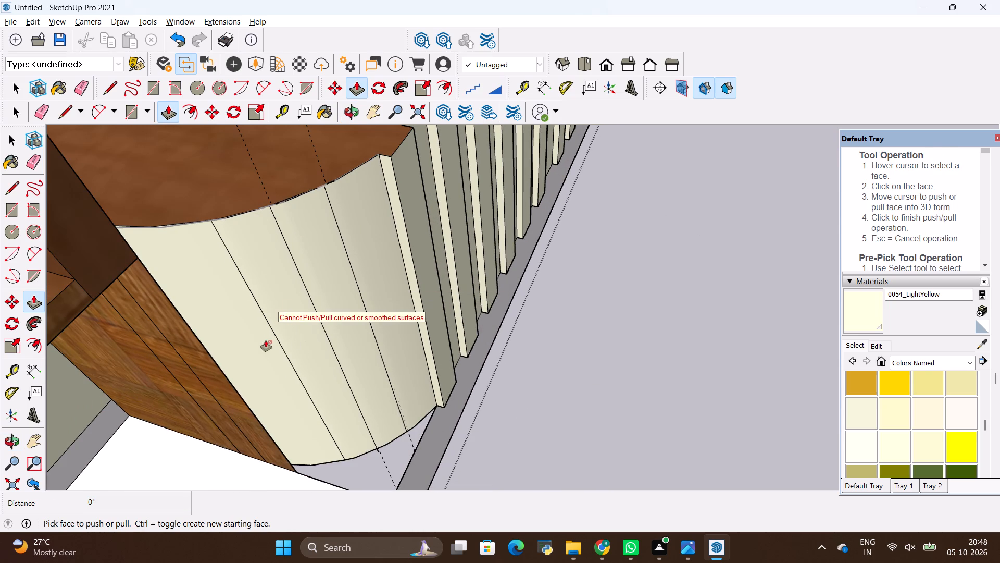
# Select the strips of the left rounded end one after another to check how the curved surface is divided.
pyautogui.press('space')
pyautogui.click(266, 340)
pyautogui.click(273, 332)
pyautogui.click(291, 320)
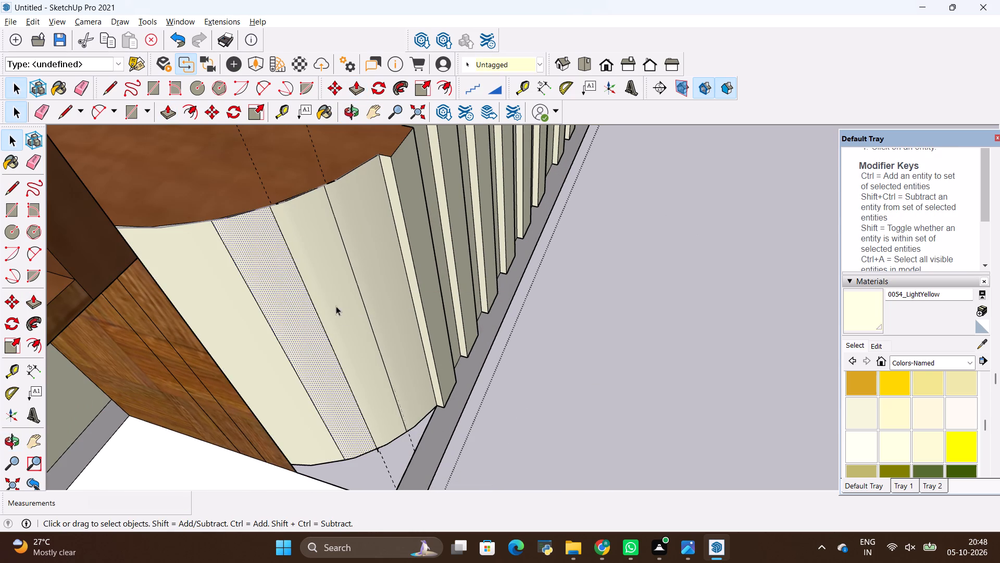
pyautogui.click(341, 304)
pyautogui.click(383, 288)
pyautogui.scroll(-4, 343, 281)
pyautogui.moveTo(379, 372); pyautogui.dragTo(367, 346, button='middle')
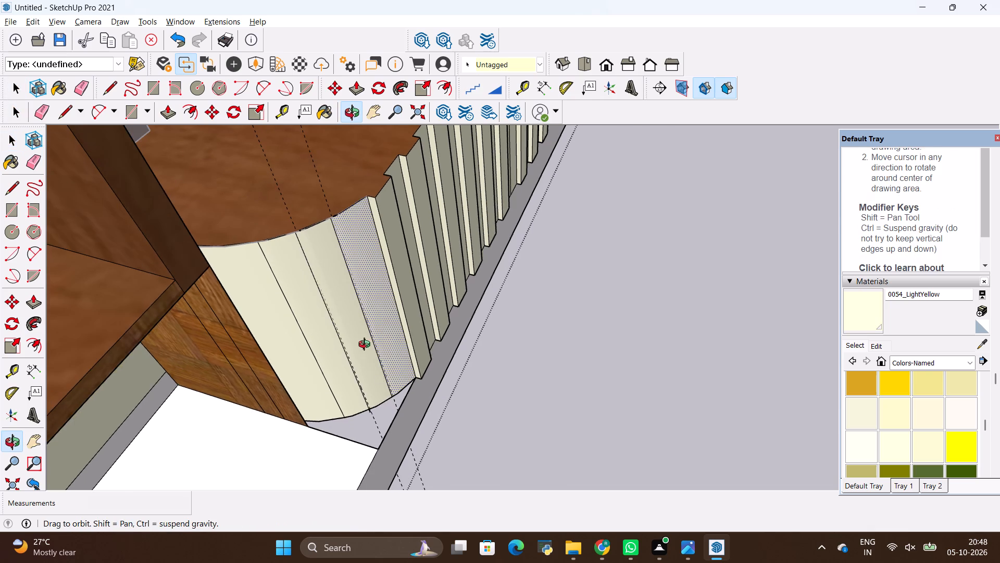
pyautogui.moveTo(367, 346); pyautogui.dragTo(341, 231, button='middle')
pyautogui.scroll(-8, 280, 250)
pyautogui.press('space')
pyautogui.click(581, 383)
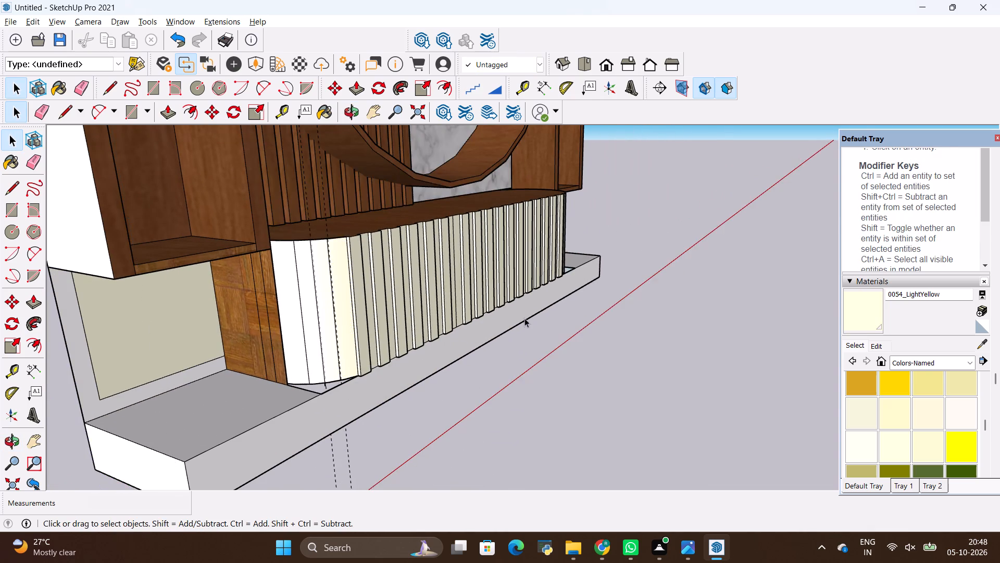
# Open the TV unit group for editing and select the back panel of the left cabinet's lower shelf.
pyautogui.moveTo(524, 318); pyautogui.dragTo(272, 305, button='middle')
pyautogui.scroll(-5, 416, 310)
pyautogui.press('space')
pyautogui.click(598, 435)
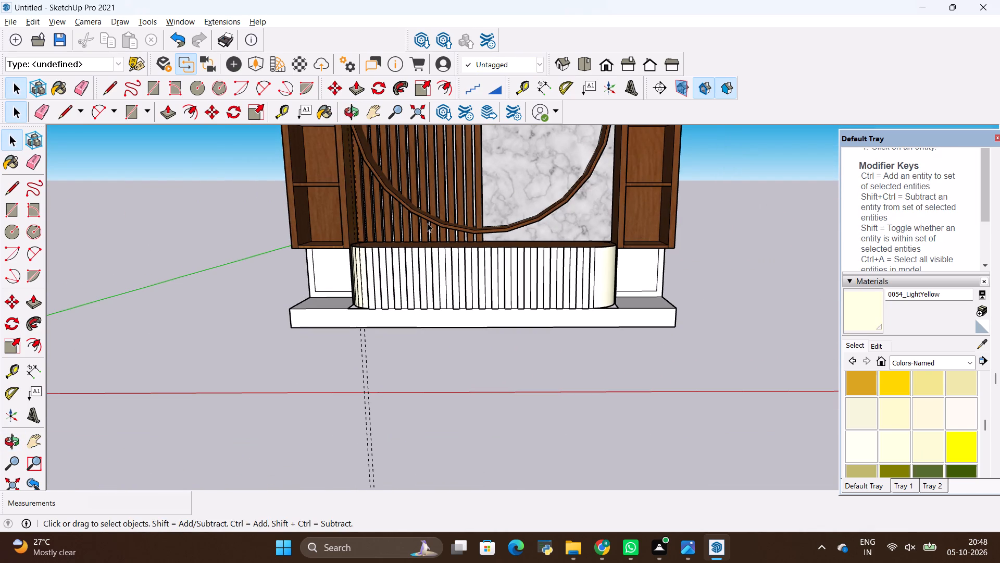
pyautogui.click(328, 202)
pyautogui.doubleClick(328, 201)
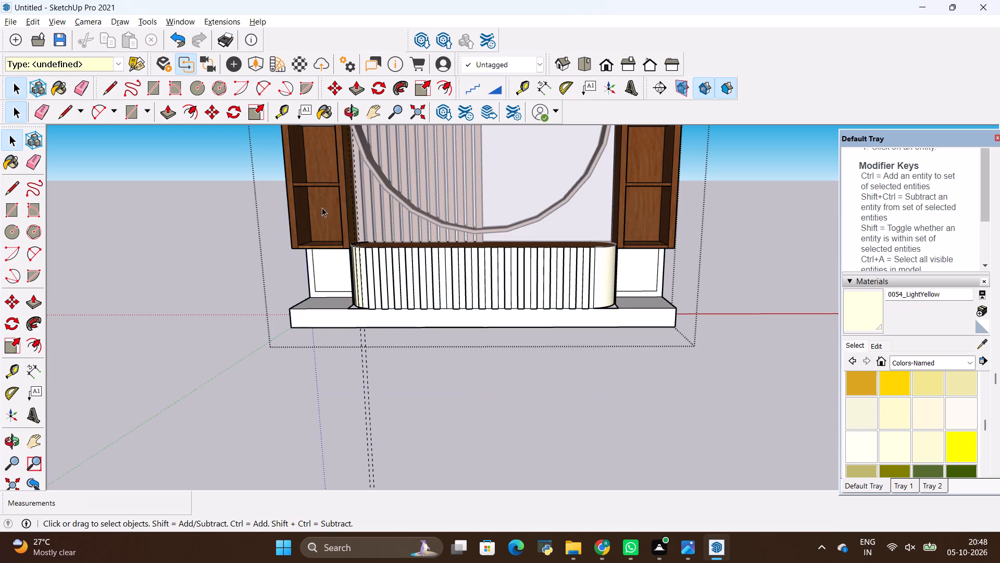
pyautogui.click(322, 207)
pyautogui.scroll(2, 905, 324)
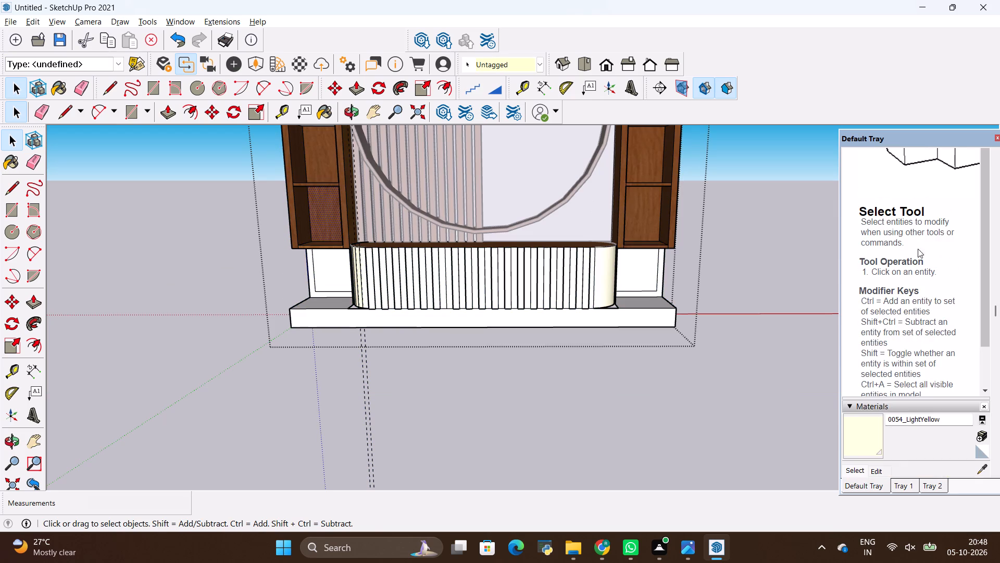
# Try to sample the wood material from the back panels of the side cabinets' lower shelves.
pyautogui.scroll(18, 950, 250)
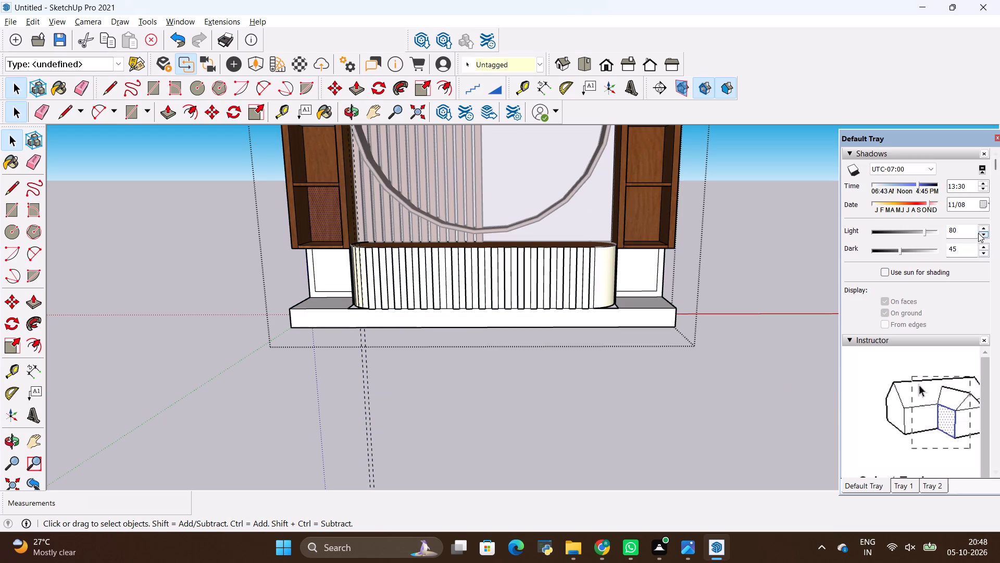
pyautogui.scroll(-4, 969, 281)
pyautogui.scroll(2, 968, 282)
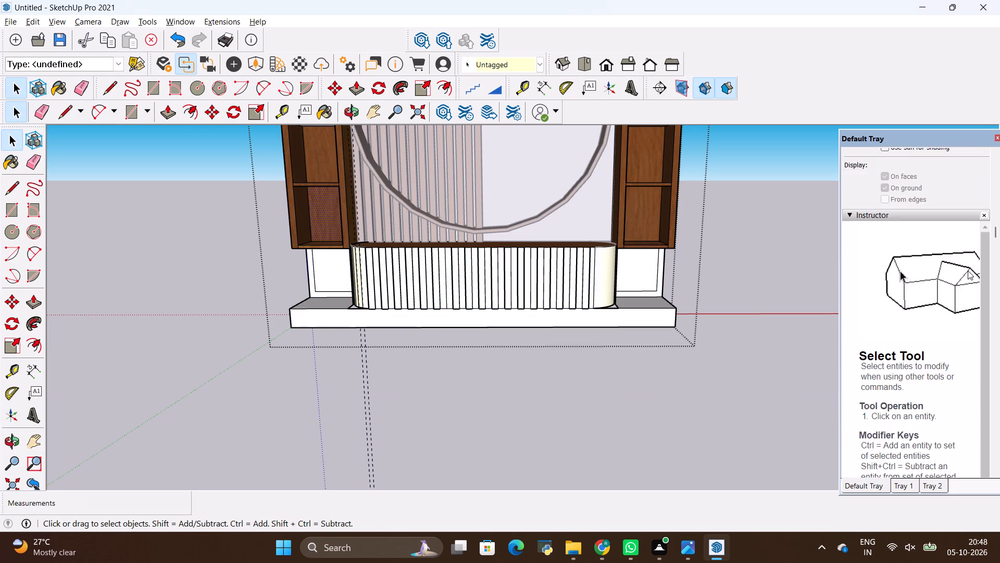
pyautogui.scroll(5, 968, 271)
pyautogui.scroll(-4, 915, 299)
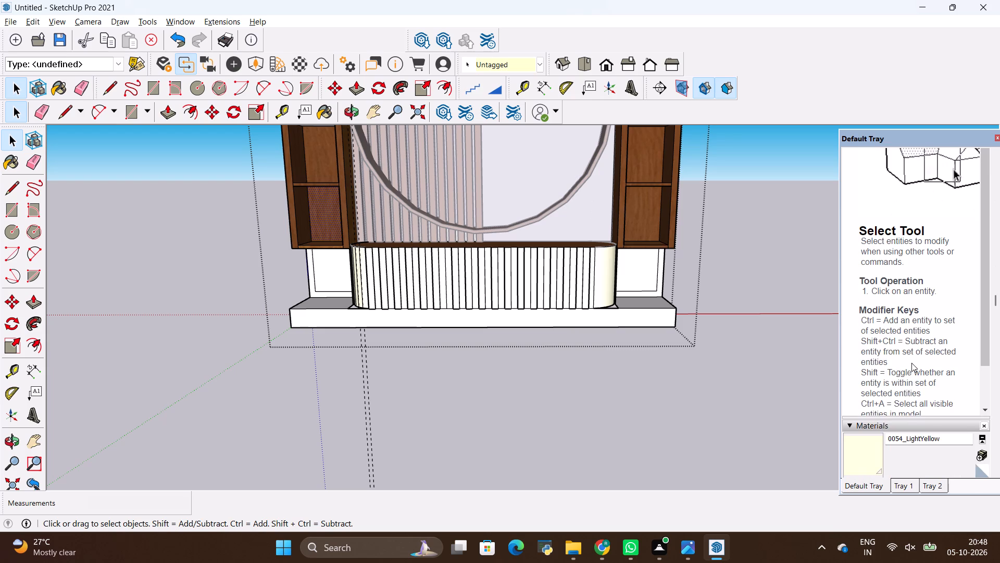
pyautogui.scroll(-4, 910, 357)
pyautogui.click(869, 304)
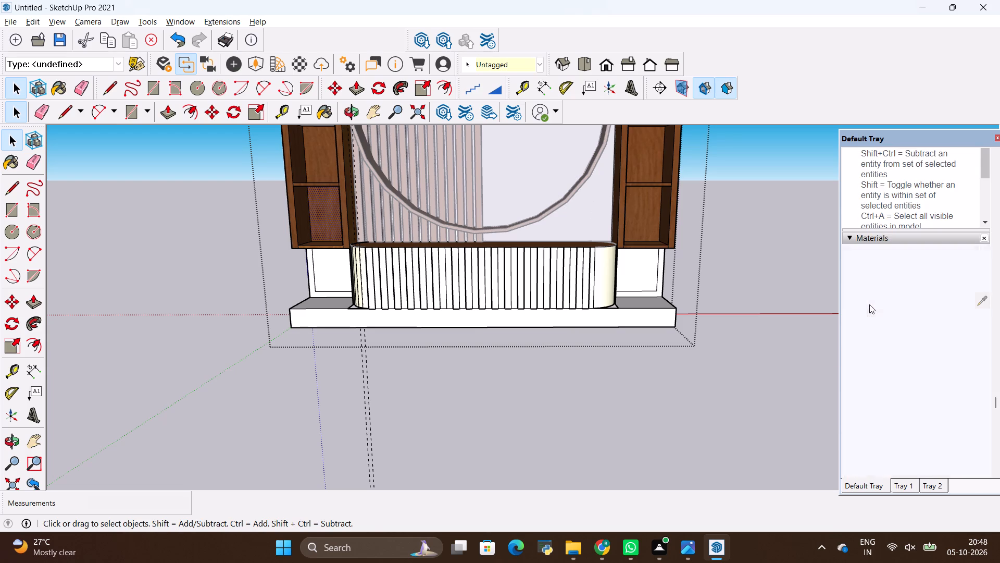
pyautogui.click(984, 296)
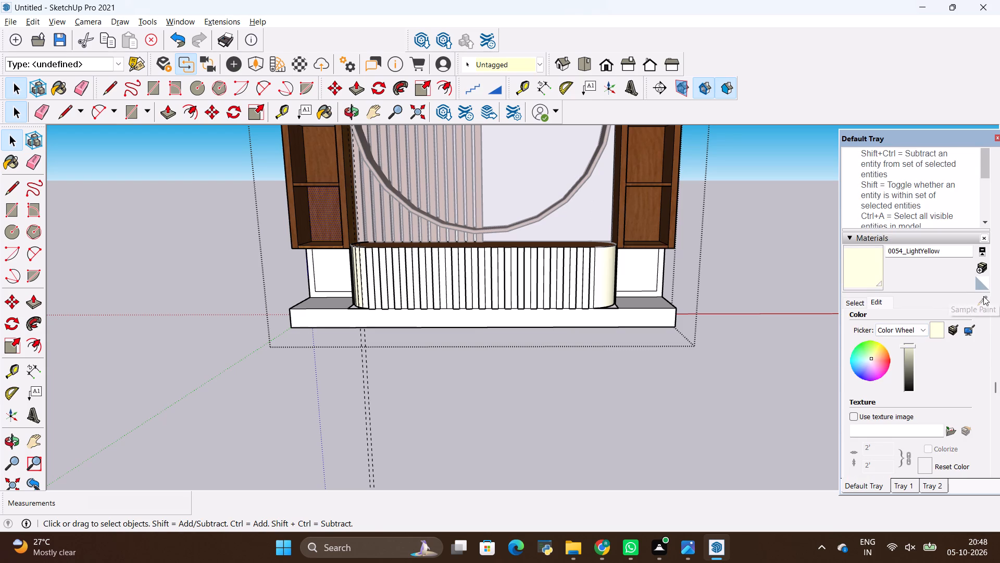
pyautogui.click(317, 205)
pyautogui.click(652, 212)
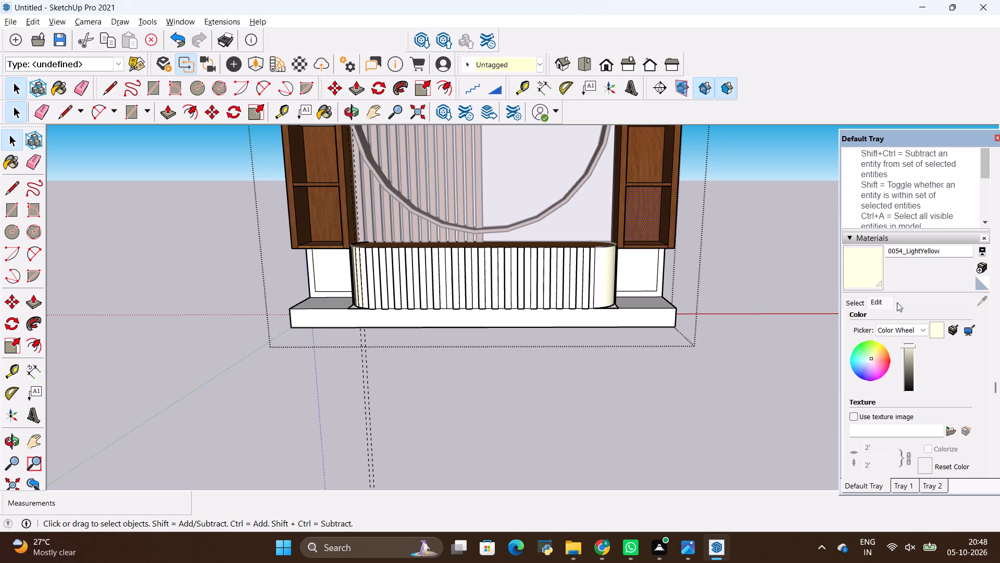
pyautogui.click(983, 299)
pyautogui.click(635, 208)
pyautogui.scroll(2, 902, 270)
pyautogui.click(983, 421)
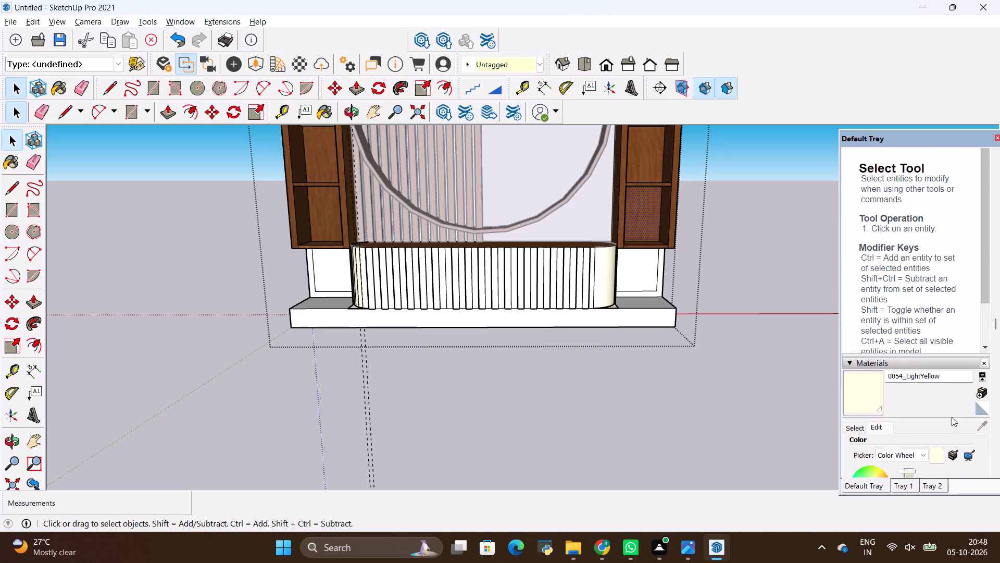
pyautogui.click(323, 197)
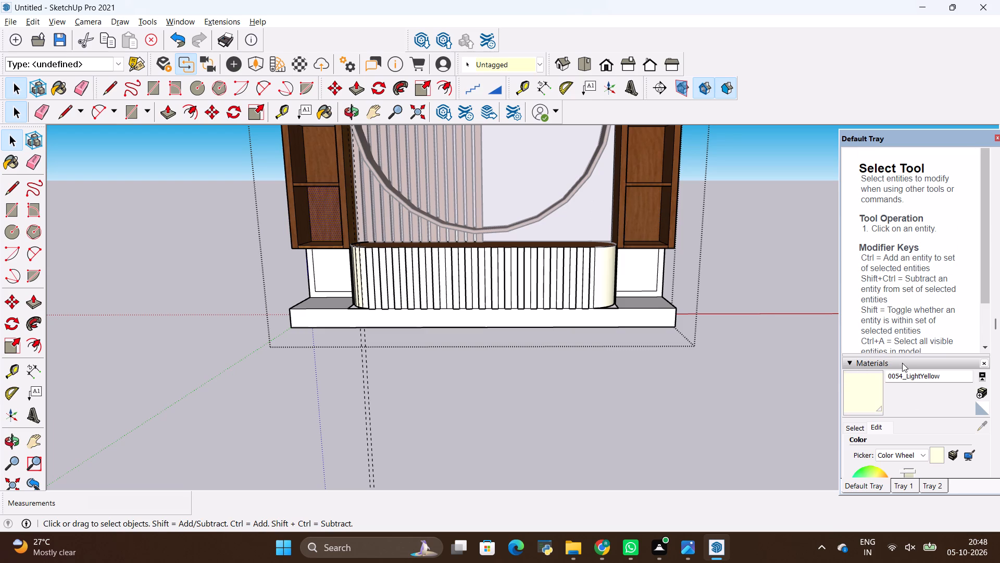
# Choose the brown parquet-style material from the Wood collection for painting.
pyautogui.scroll(-3, 902, 362)
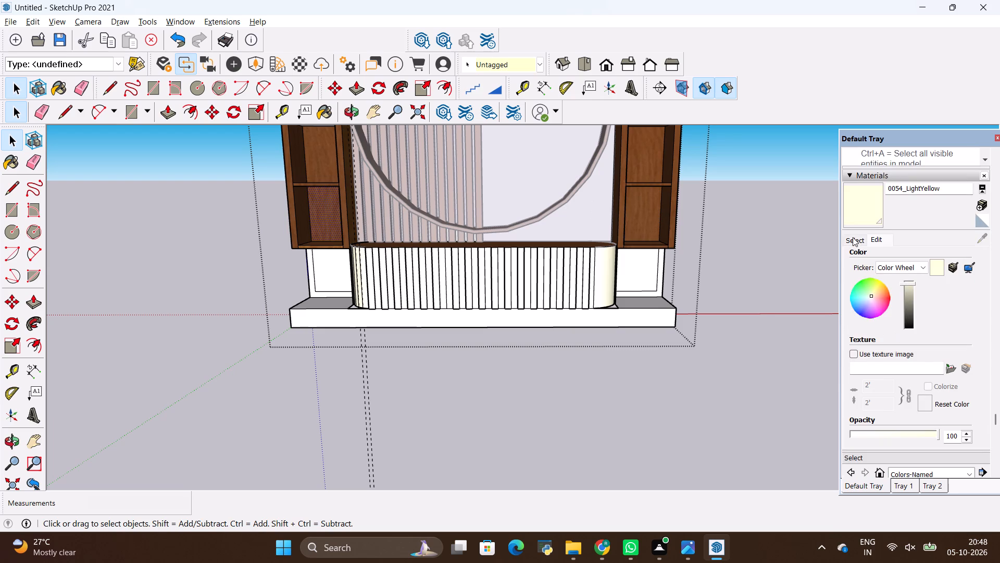
pyautogui.click(853, 237)
pyautogui.scroll(-5, 952, 412)
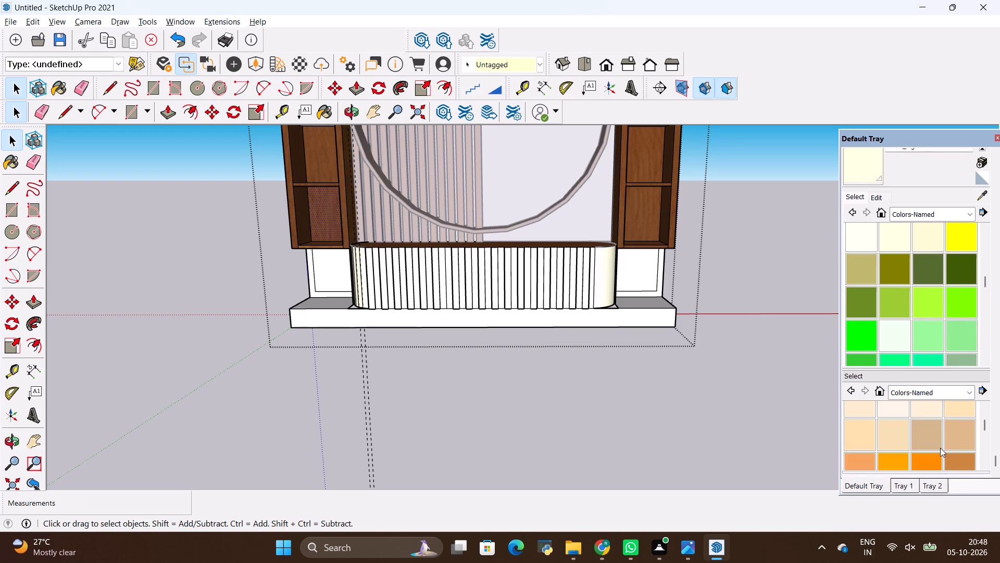
pyautogui.scroll(-18, 938, 440)
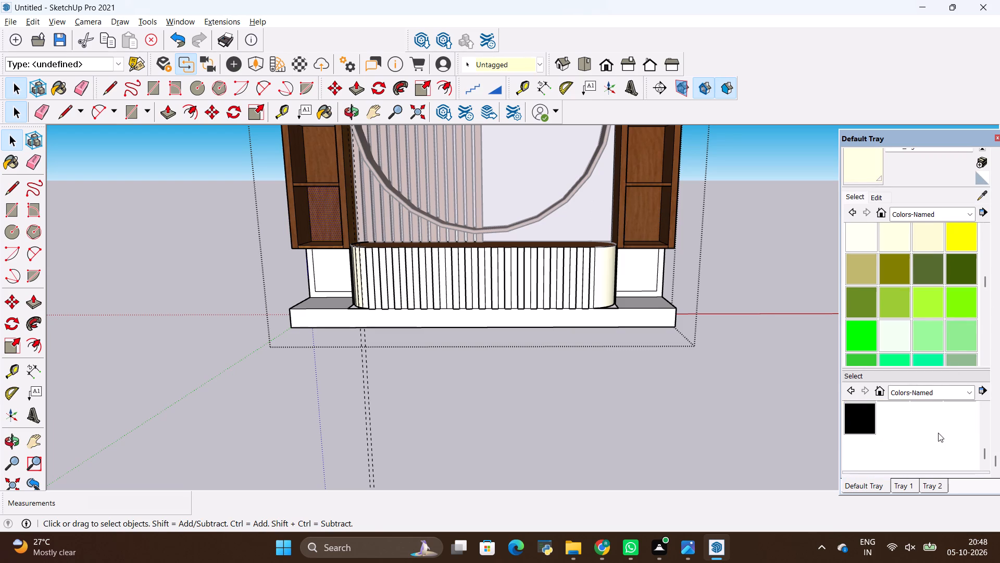
pyautogui.scroll(15, 938, 433)
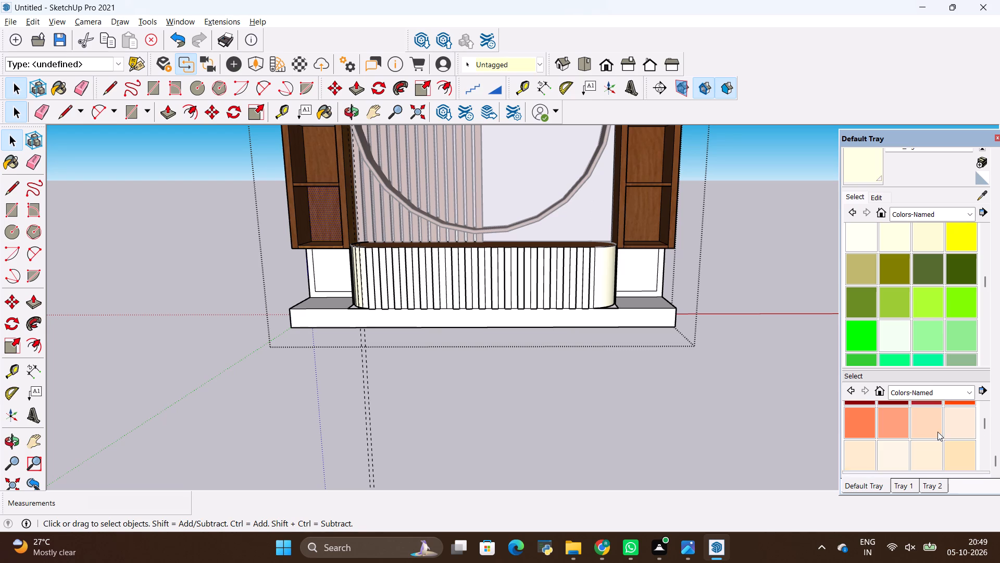
pyautogui.scroll(-2, 938, 432)
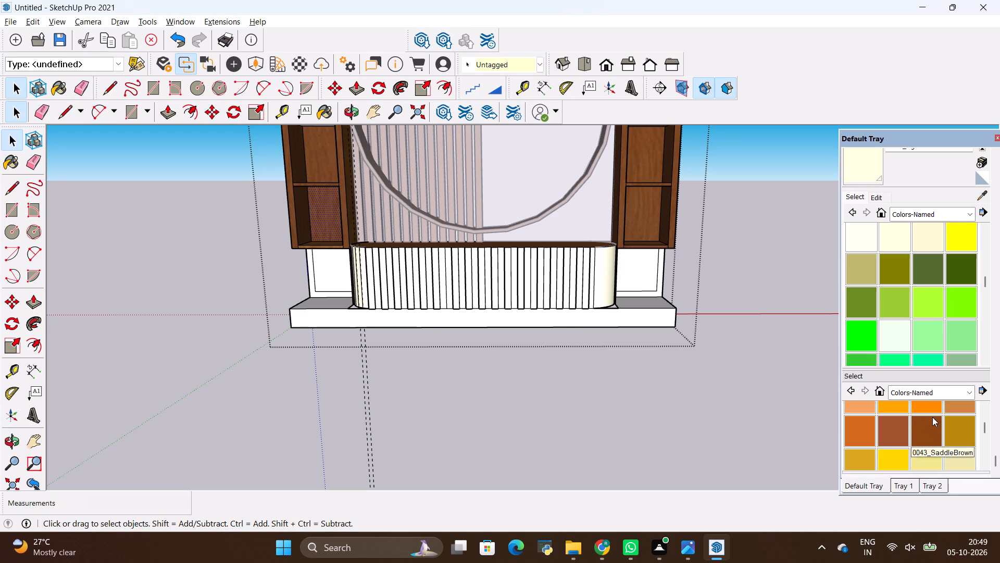
pyautogui.click(924, 393)
pyautogui.click(910, 382)
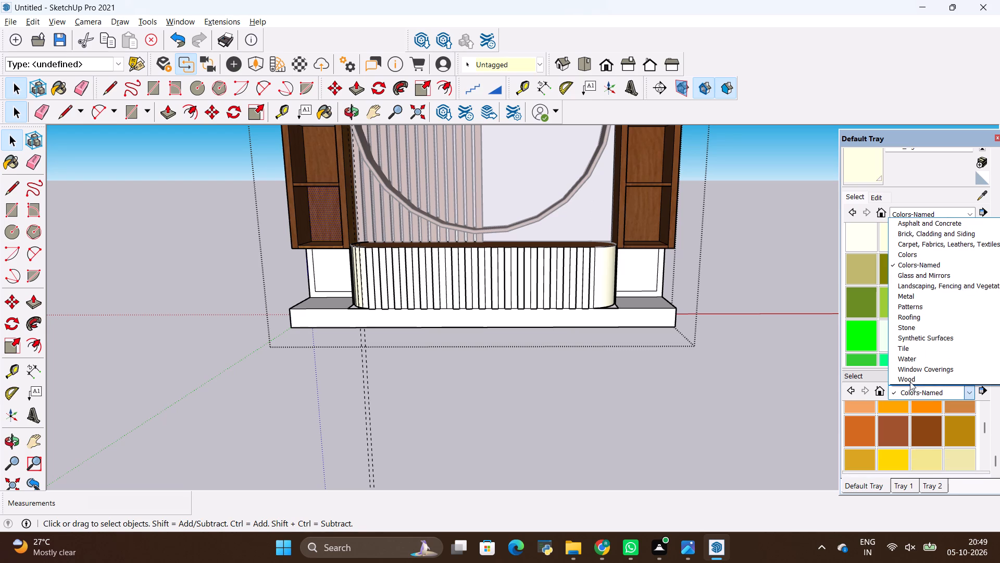
pyautogui.click(931, 451)
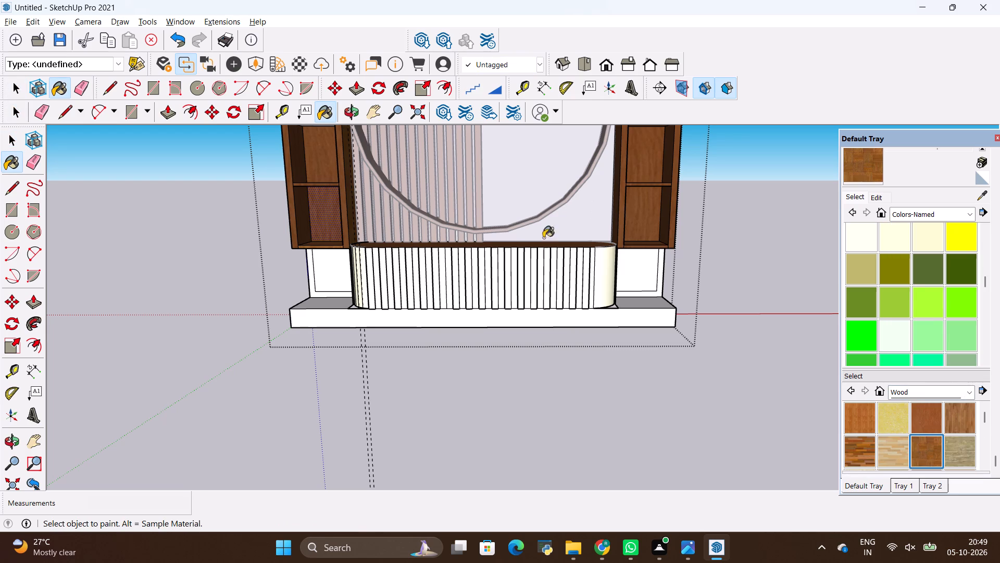
# Paint six alternating strips of the console's fluted front with the brown wood, starting beside the left rounded end.
pyautogui.scroll(7, 404, 258)
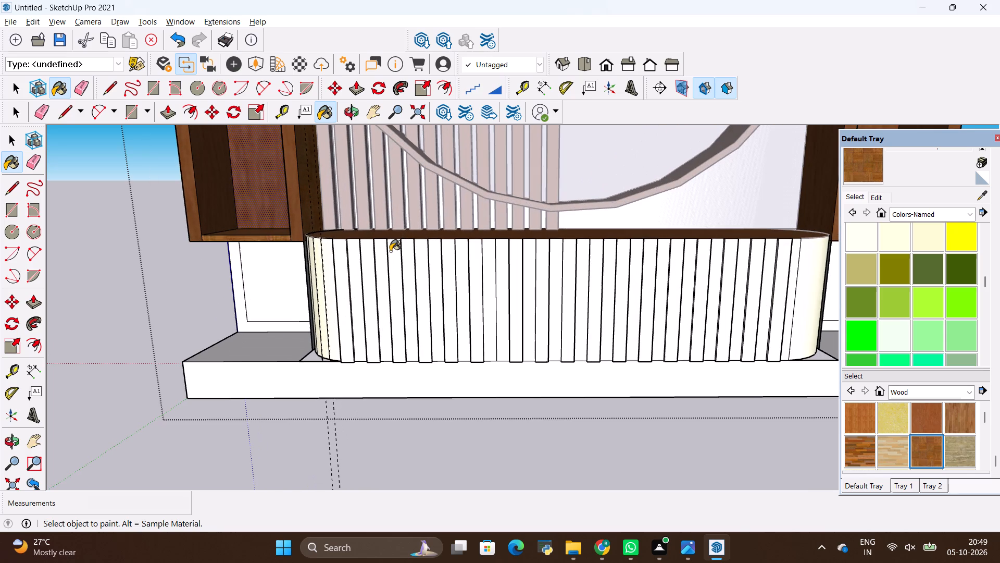
pyautogui.moveTo(390, 251); pyautogui.dragTo(482, 249, button='middle')
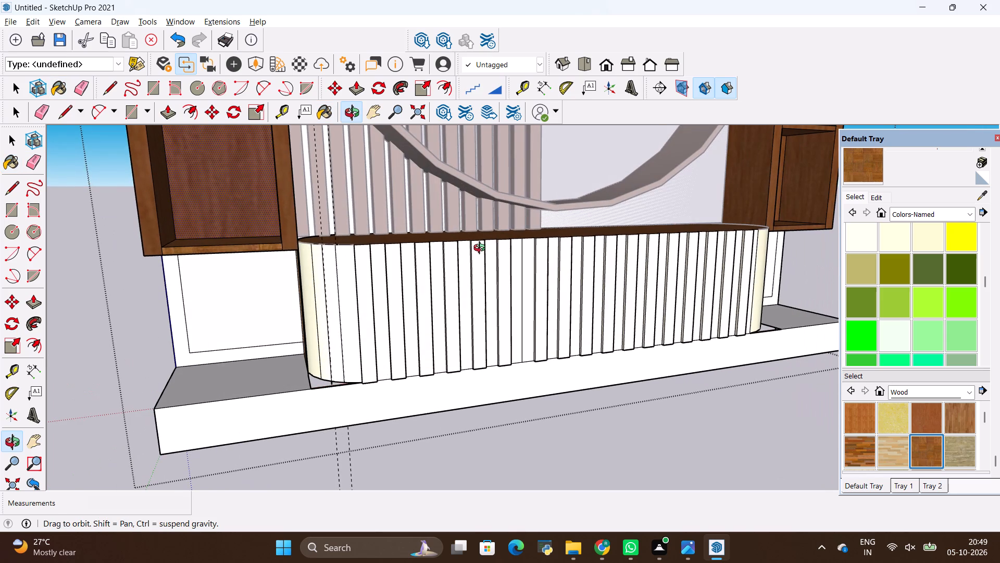
pyautogui.moveTo(482, 249); pyautogui.dragTo(460, 248, button='middle')
pyautogui.scroll(6, 344, 279)
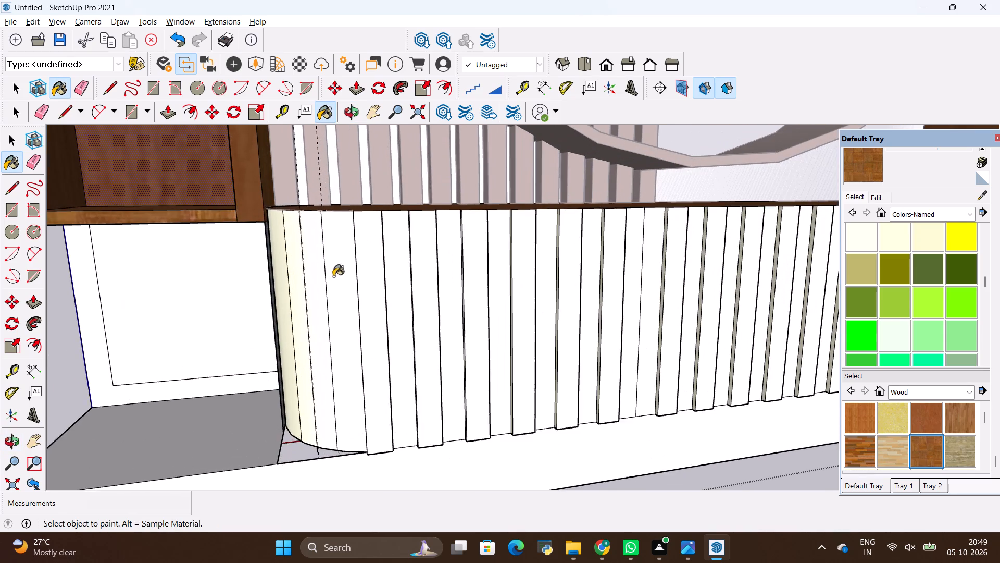
pyautogui.moveTo(349, 278); pyautogui.dragTo(426, 350, button='middle')
pyautogui.scroll(3, 425, 350)
pyautogui.click(459, 340)
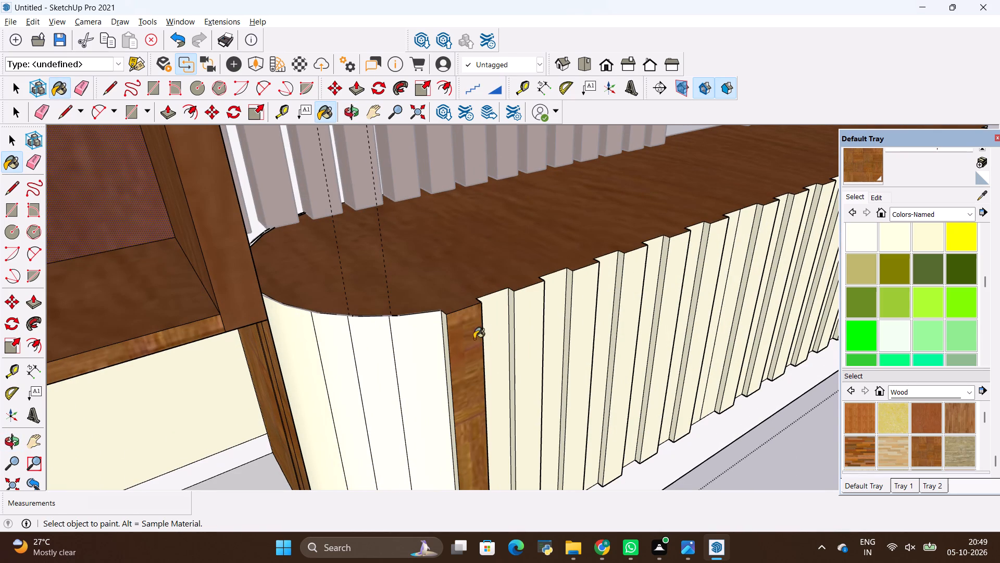
pyautogui.click(533, 331)
pyautogui.scroll(2, 579, 322)
pyautogui.click(579, 322)
pyautogui.scroll(-4, 388, 286)
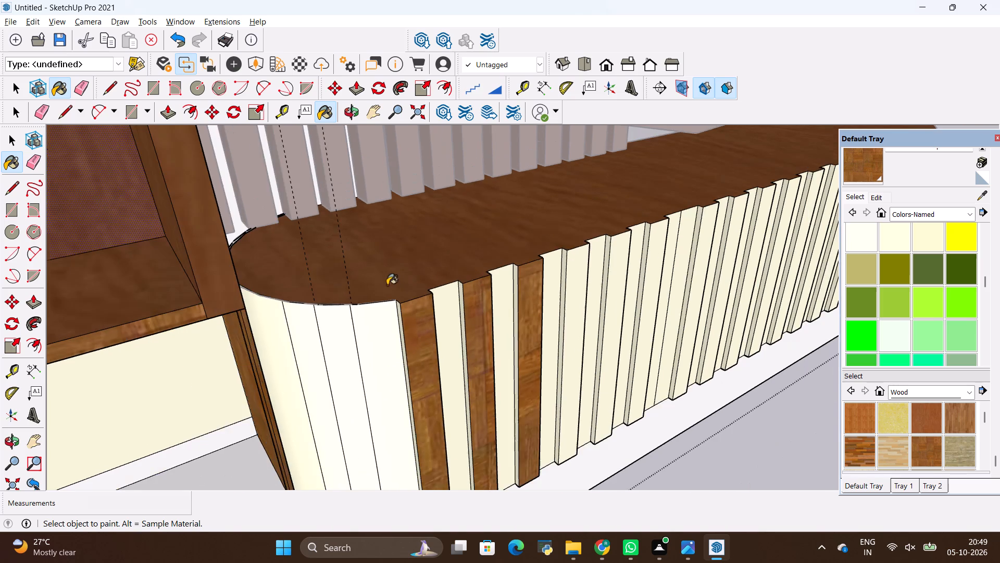
pyautogui.moveTo(567, 284); pyautogui.dragTo(452, 327, button='middle')
pyautogui.scroll(3, 524, 328)
pyautogui.click(528, 324)
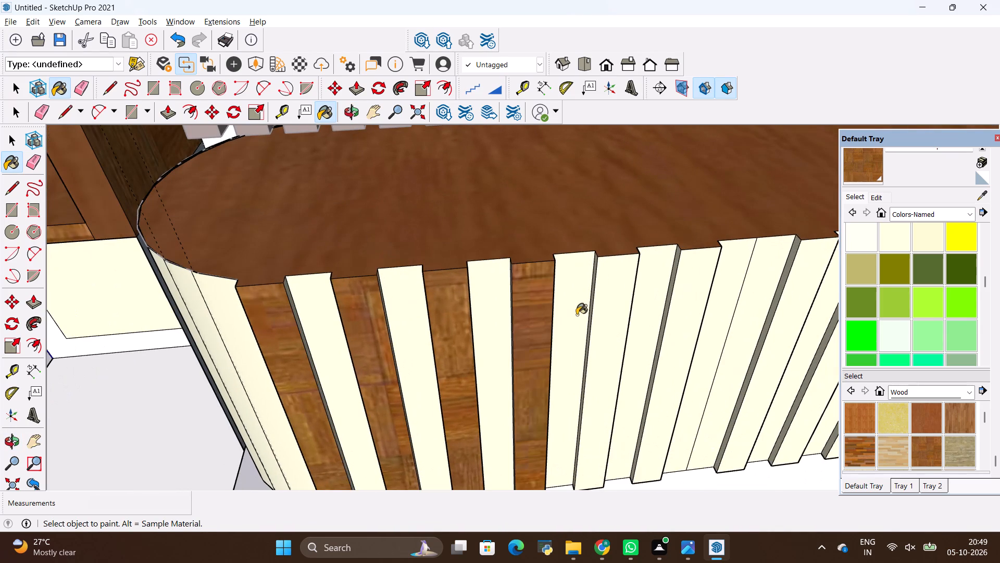
pyautogui.click(601, 308)
pyautogui.scroll(-4, 257, 272)
pyautogui.click(572, 287)
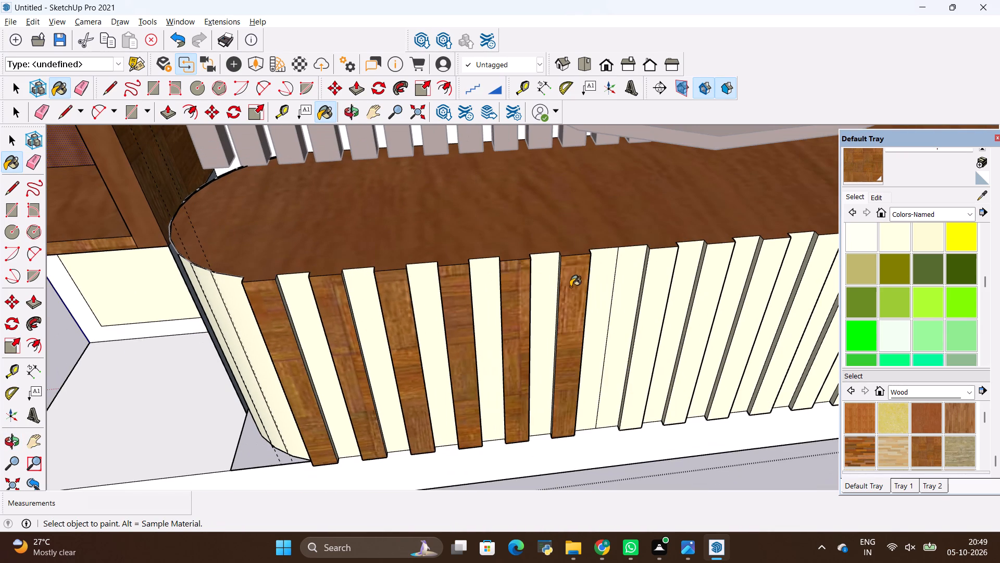
# Paint two more alternating strips with the brown wood, just past the undivided wider section of the fluted front.
pyautogui.scroll(3, 630, 299)
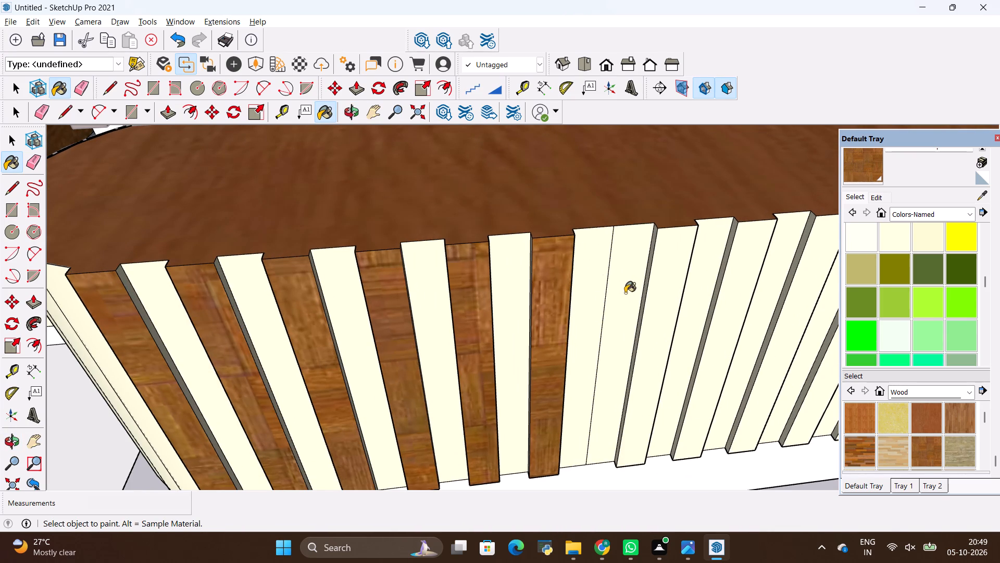
pyautogui.moveTo(565, 283); pyautogui.dragTo(456, 319, button='middle')
pyautogui.scroll(-4, 453, 319)
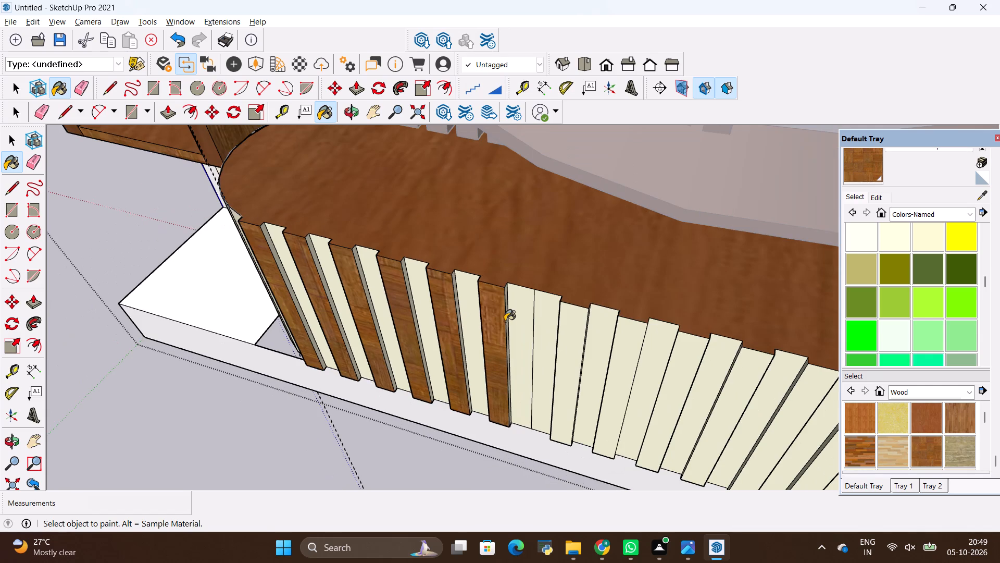
pyautogui.moveTo(505, 321); pyautogui.dragTo(590, 329, button='middle')
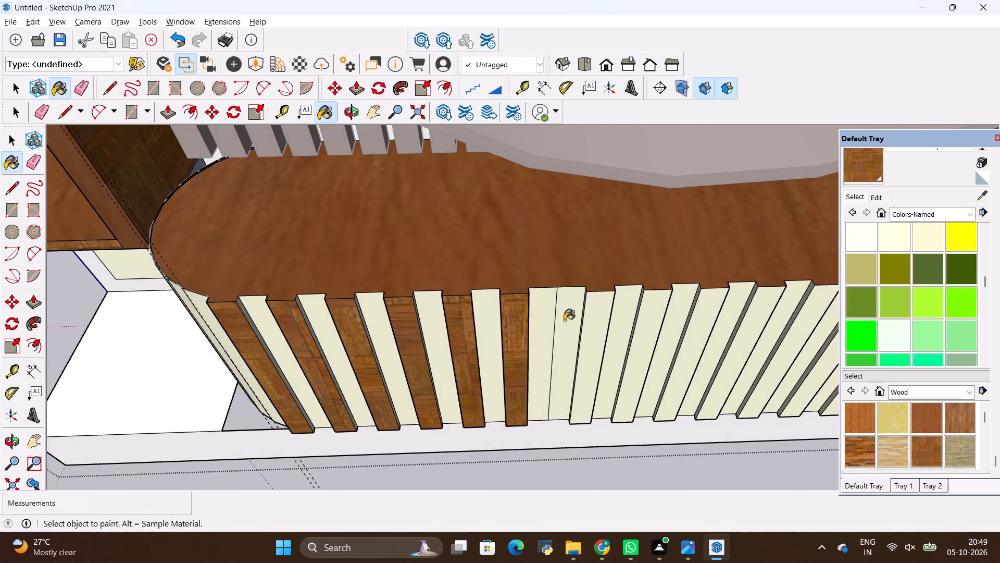
pyautogui.scroll(-4, 366, 289)
pyautogui.scroll(7, 346, 308)
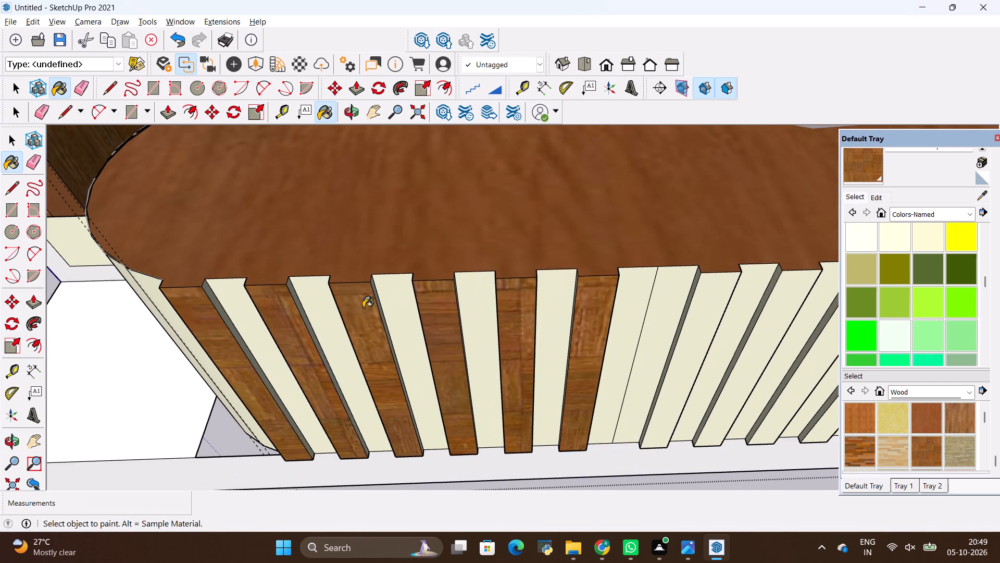
pyautogui.scroll(-4, 361, 306)
pyautogui.click(604, 317)
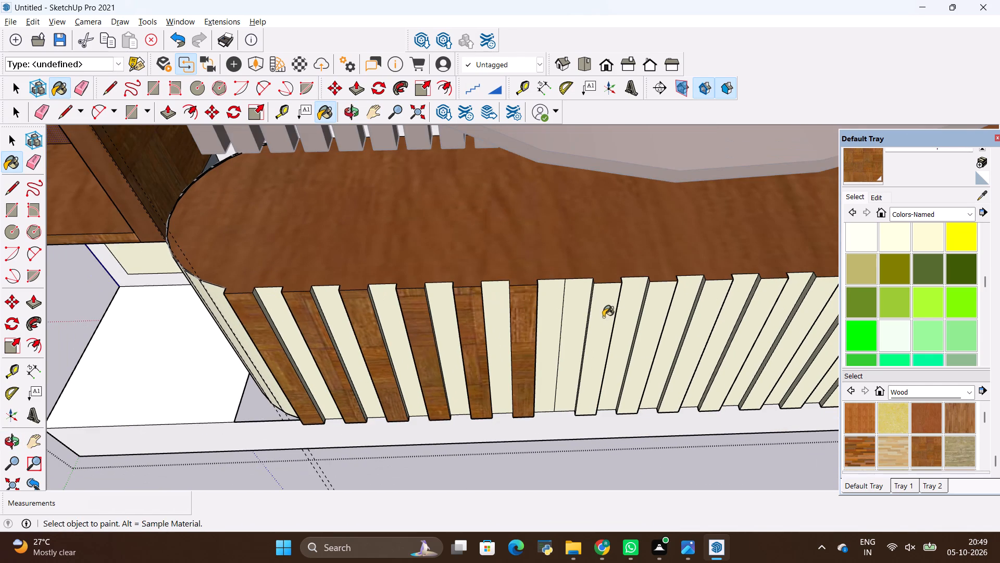
pyautogui.click(655, 322)
pyautogui.scroll(-4, 520, 310)
pyautogui.moveTo(687, 408); pyautogui.dragTo(621, 295, button='middle')
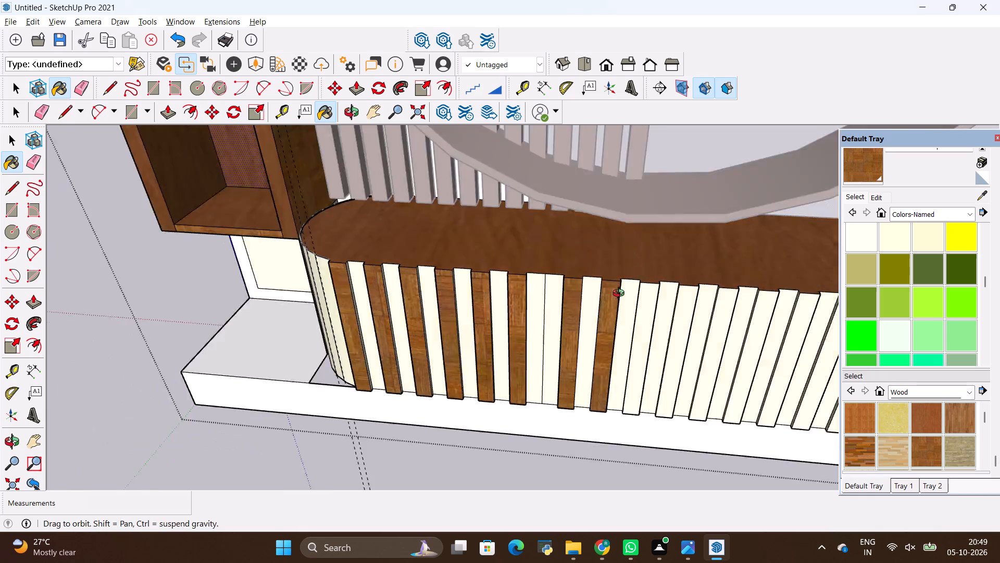
pyautogui.moveTo(621, 295); pyautogui.dragTo(580, 193, button='middle')
pyautogui.scroll(-10, 583, 200)
pyautogui.moveTo(523, 273); pyautogui.dragTo(617, 352, button='middle')
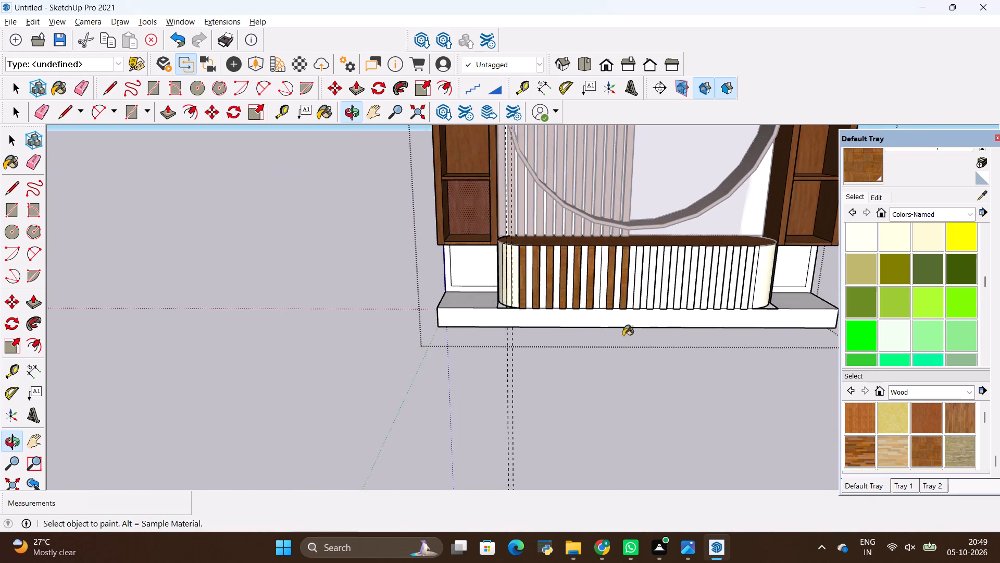
# Undo the eight brown wood paint fills on the console's fluted front, back to its unpainted strips.
pyautogui.scroll(1, 614, 301)
pyautogui.hotkey('alt', 'BackSpace')
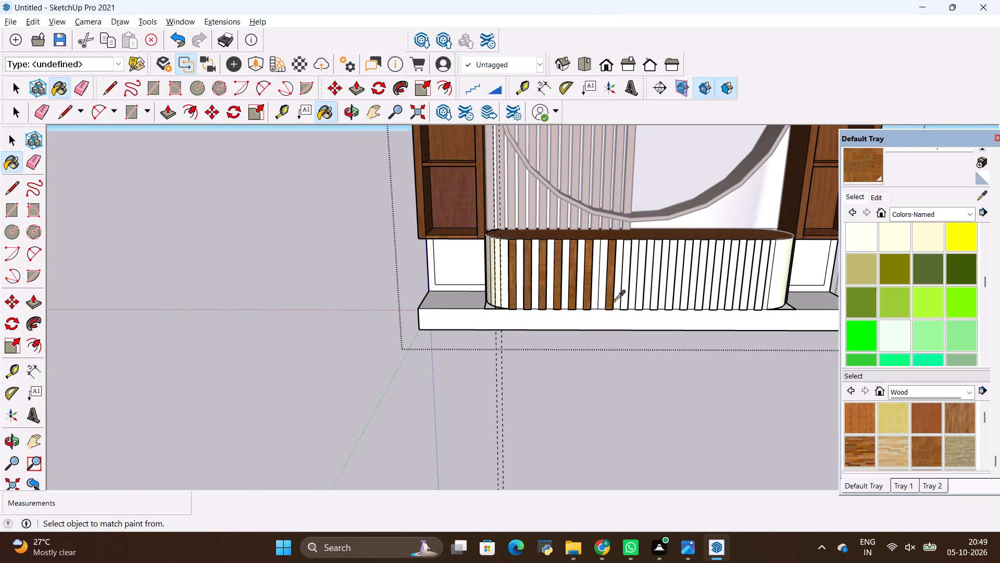
pyautogui.hotkey('alt', 'BackSpace')
pyautogui.hotkey('alt', 'BackSpace')
pyautogui.hotkey('alt', 'BackSpace')
pyautogui.hotkey('alt', 'BackSpace')
pyautogui.hotkey('alt', 'BackSpace')
pyautogui.hotkey('alt', 'BackSpace')
pyautogui.hotkey('alt', 'BackSpace')
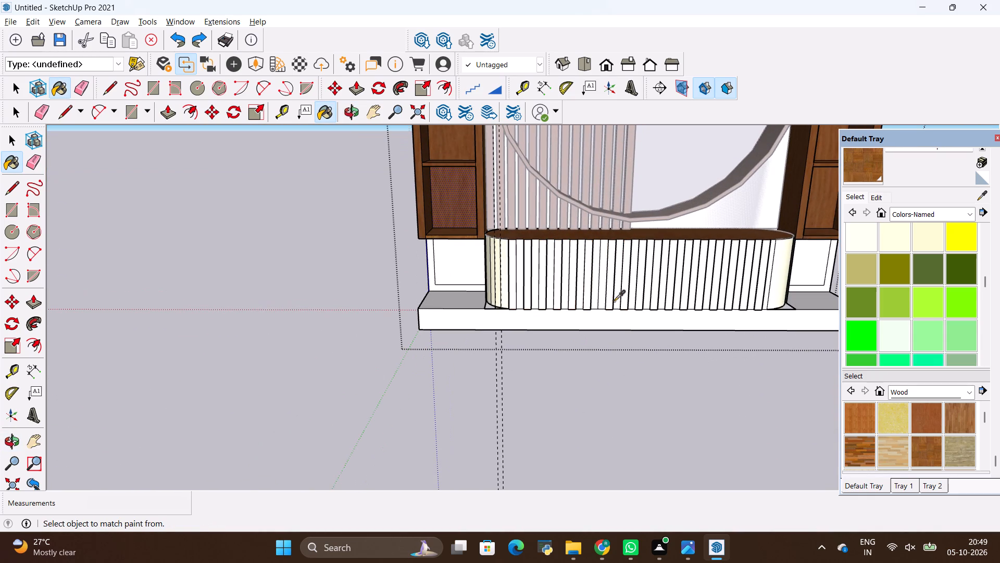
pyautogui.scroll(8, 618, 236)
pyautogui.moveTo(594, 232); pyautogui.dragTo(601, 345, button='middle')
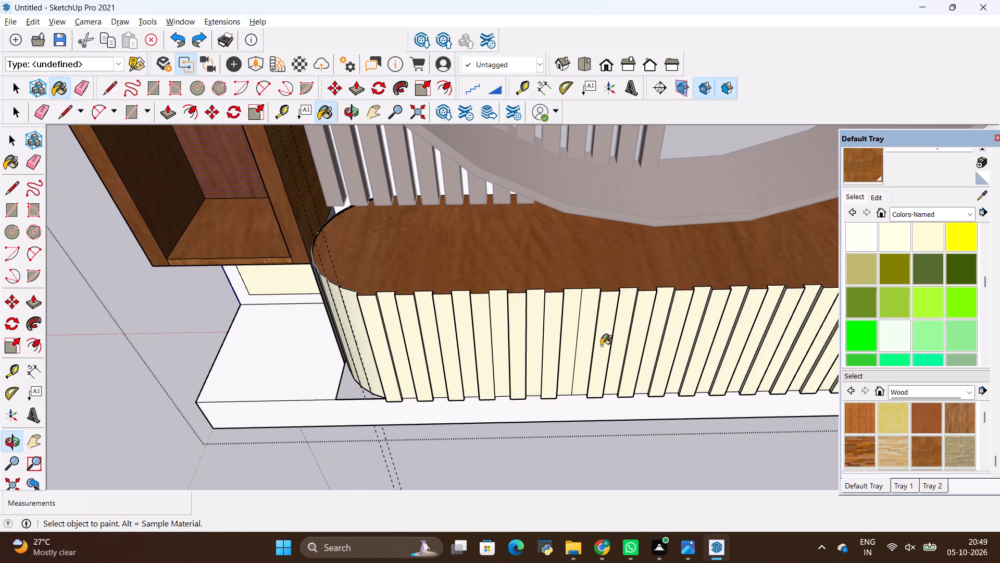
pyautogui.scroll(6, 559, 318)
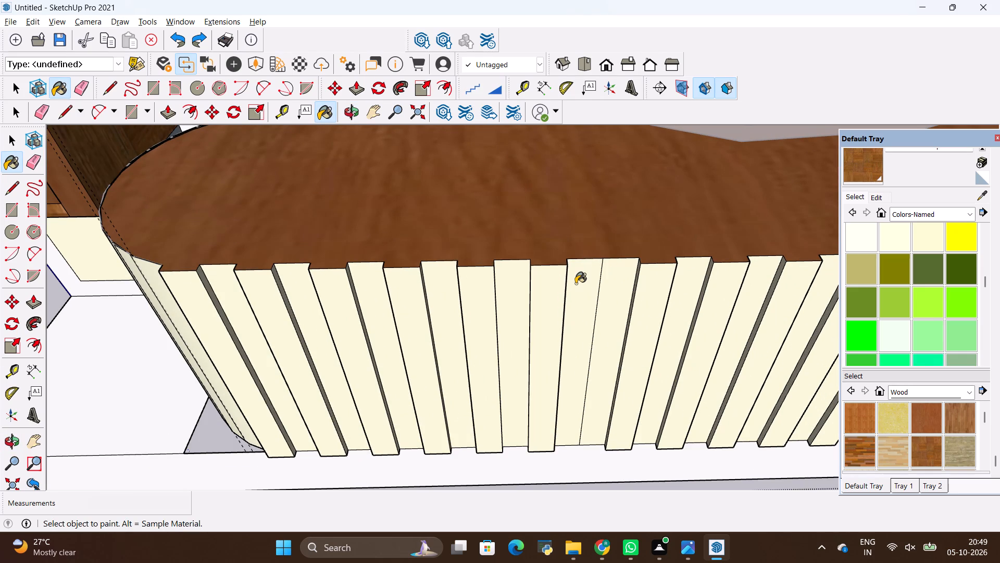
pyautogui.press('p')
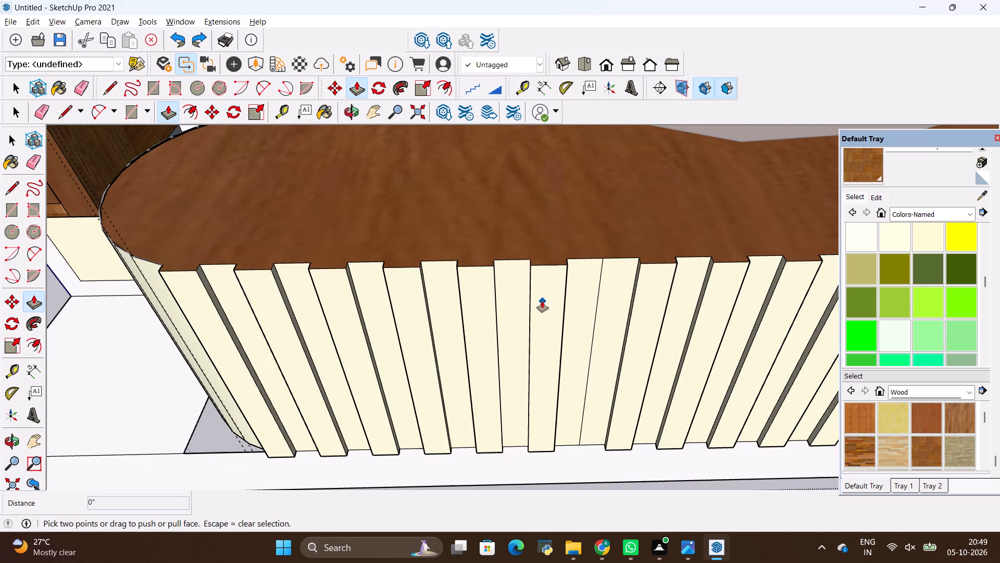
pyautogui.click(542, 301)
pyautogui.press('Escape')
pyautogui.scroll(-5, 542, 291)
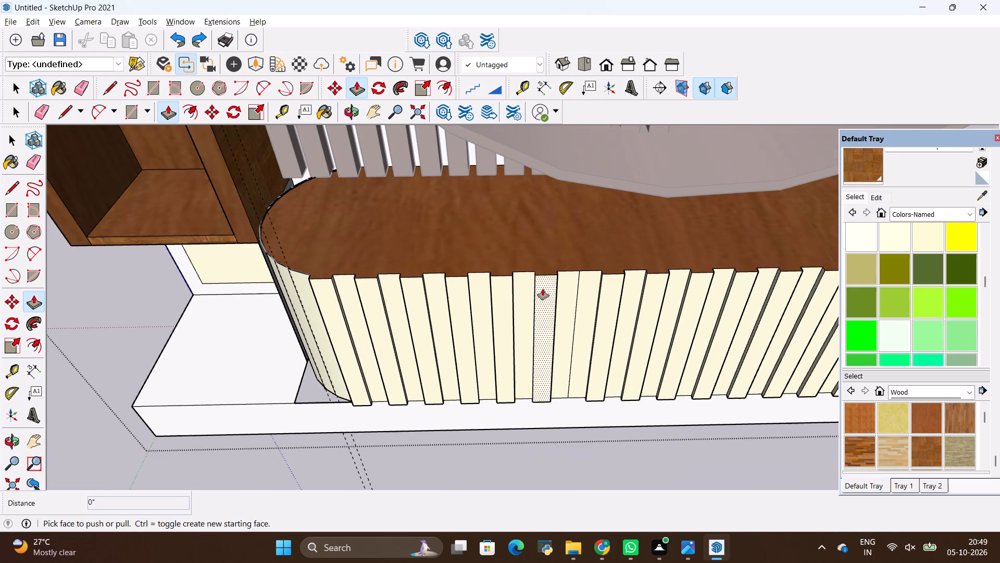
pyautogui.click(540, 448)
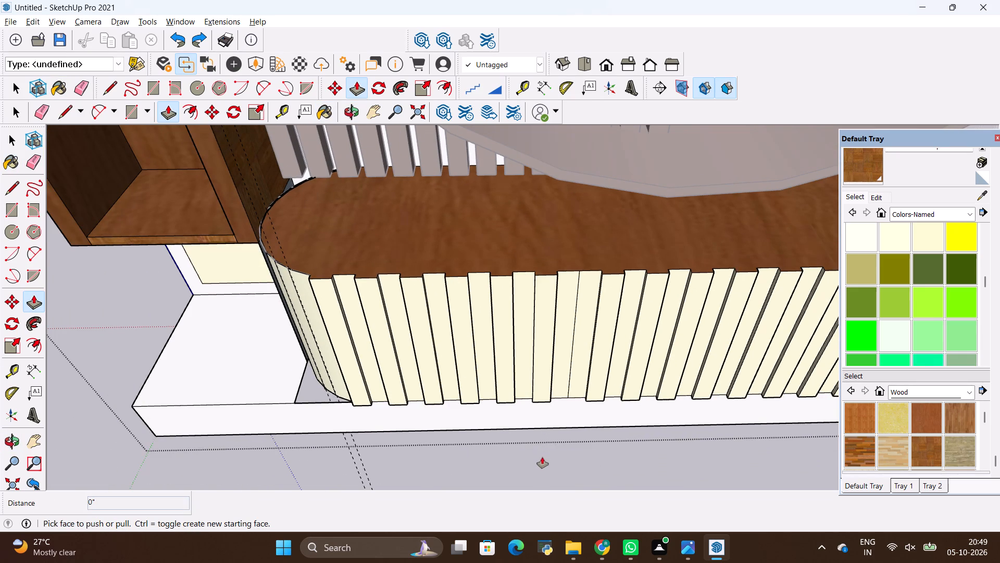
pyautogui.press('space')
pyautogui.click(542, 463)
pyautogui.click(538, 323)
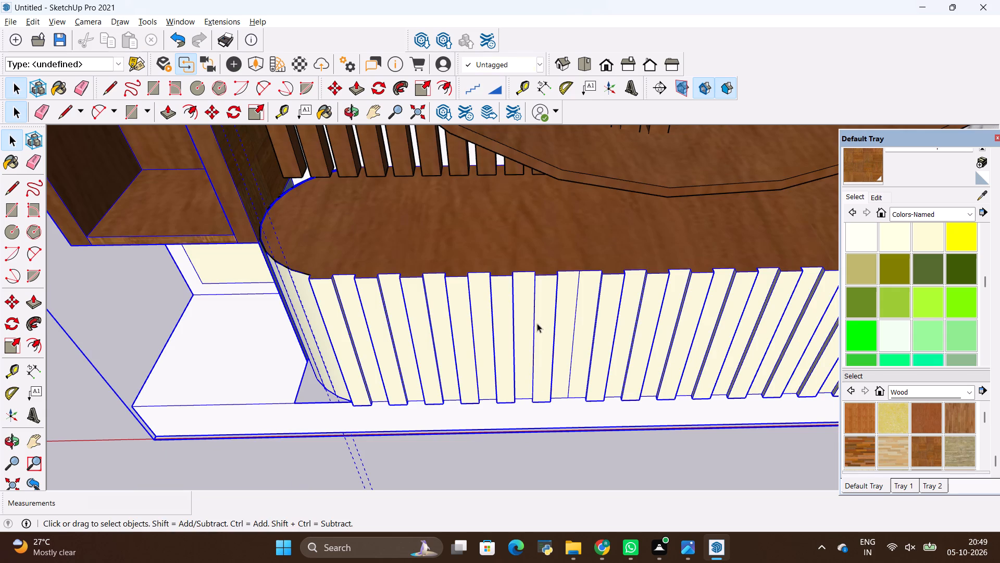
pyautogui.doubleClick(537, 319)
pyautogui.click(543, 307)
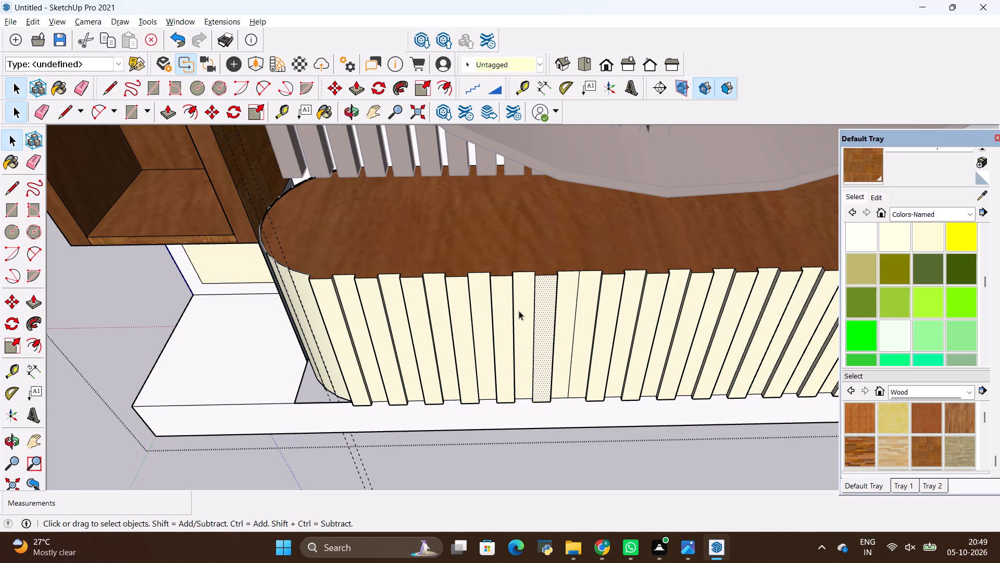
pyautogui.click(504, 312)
# Push the second half of the double-width raised strip back 1/2" to the groove level and pull the adjoining recessed strip out flush.
pyautogui.scroll(5, 535, 277)
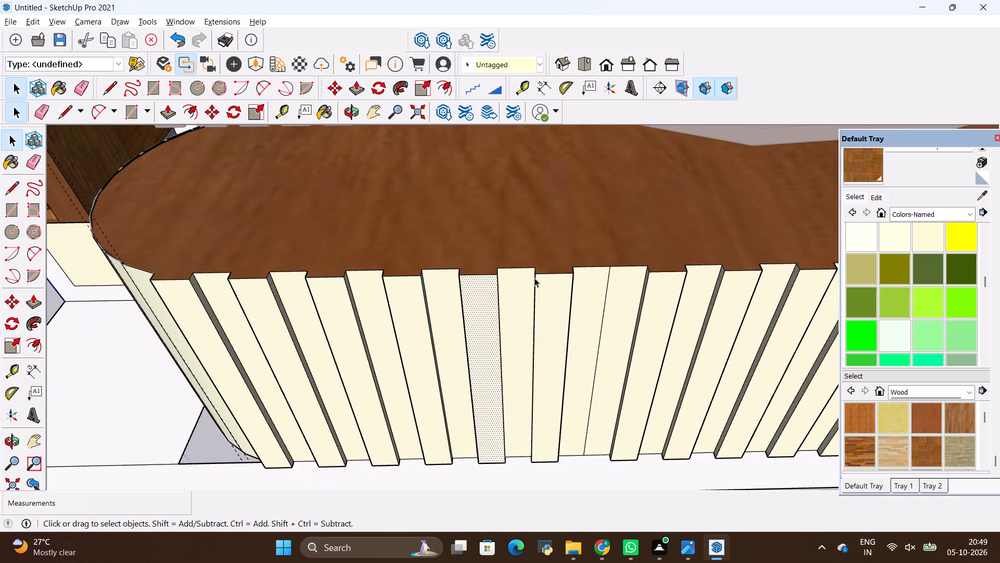
pyautogui.scroll(1, 535, 279)
pyautogui.scroll(-3, 535, 279)
pyautogui.moveTo(554, 284); pyautogui.dragTo(527, 311, button='middle')
pyautogui.scroll(5, 598, 320)
pyautogui.doubleClick(601, 317)
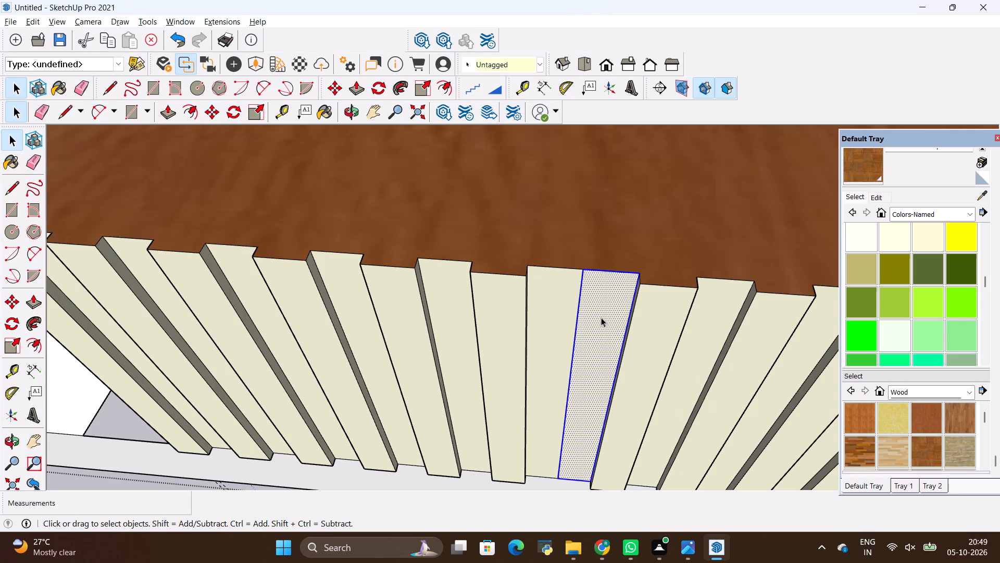
pyautogui.press('p')
pyautogui.click(601, 317)
pyautogui.click(494, 322)
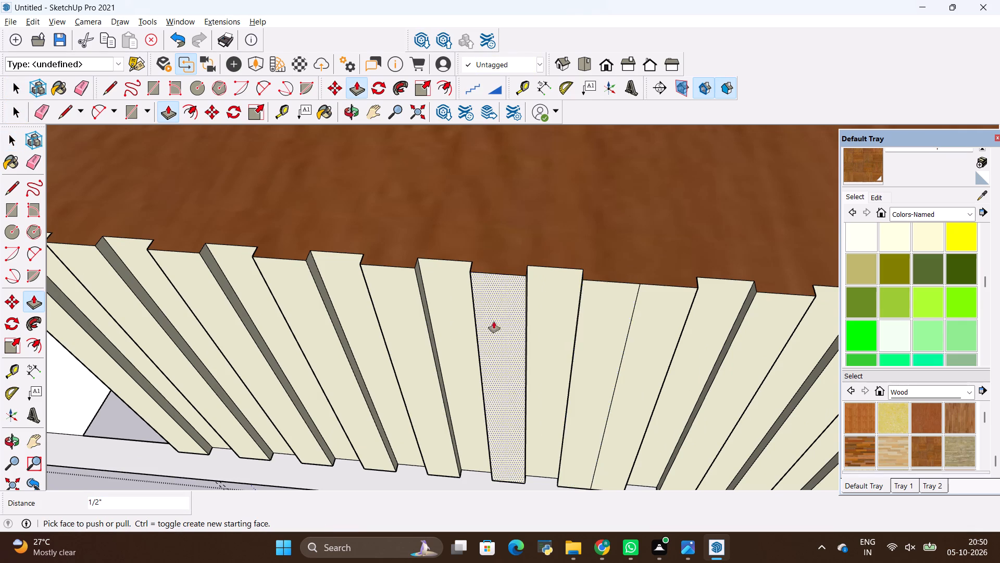
pyautogui.click(647, 309)
pyautogui.click(706, 291)
# Continue the alternation toward the right rounded end: twice push the doubled raised strip back 1/2" and pull the following recessed strip out 1/2".
pyautogui.scroll(-4, 434, 295)
pyautogui.click(630, 311)
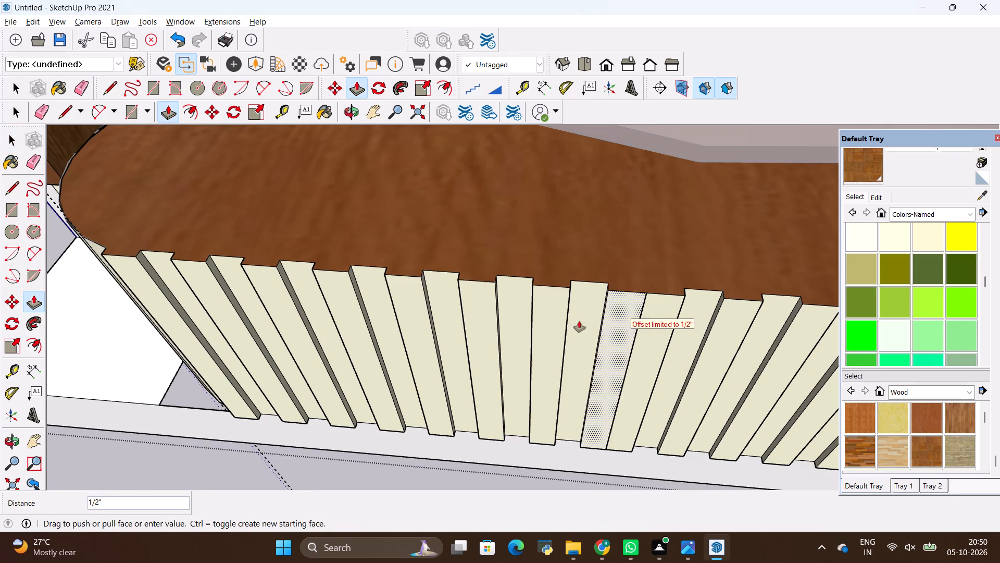
pyautogui.click(651, 321)
pyautogui.scroll(-5, 496, 312)
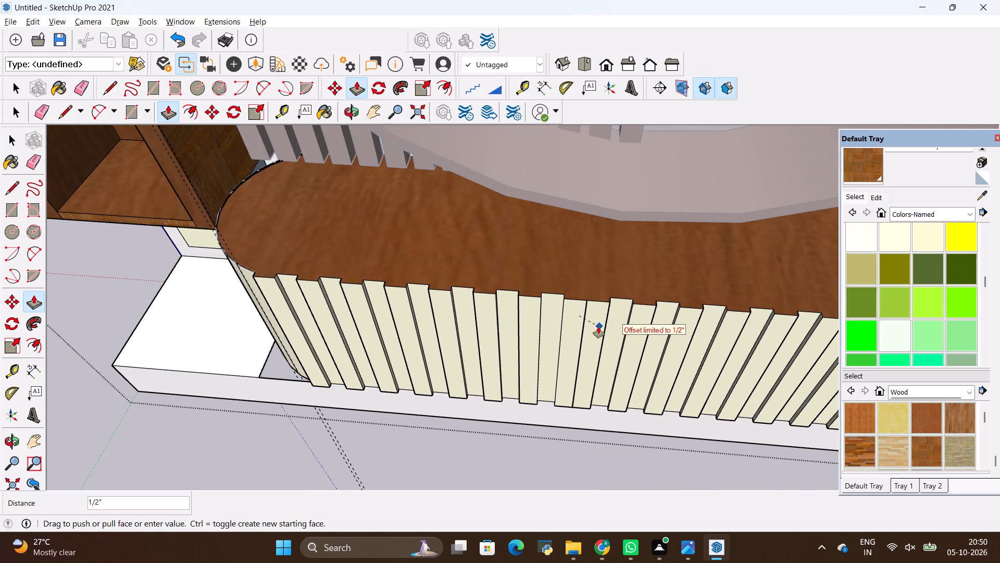
pyautogui.scroll(6, 595, 326)
pyautogui.click(604, 327)
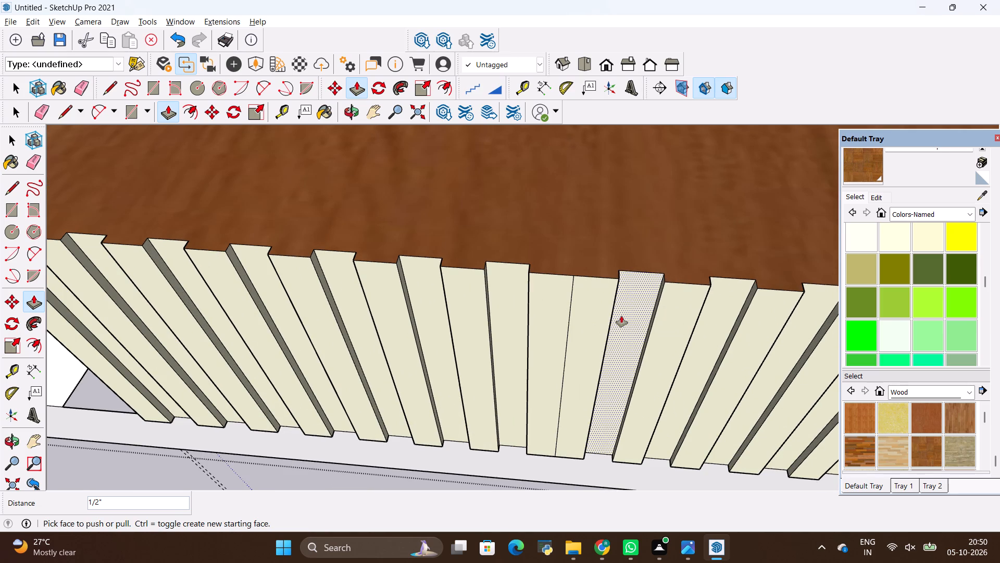
pyautogui.click(599, 323)
pyautogui.click(620, 311)
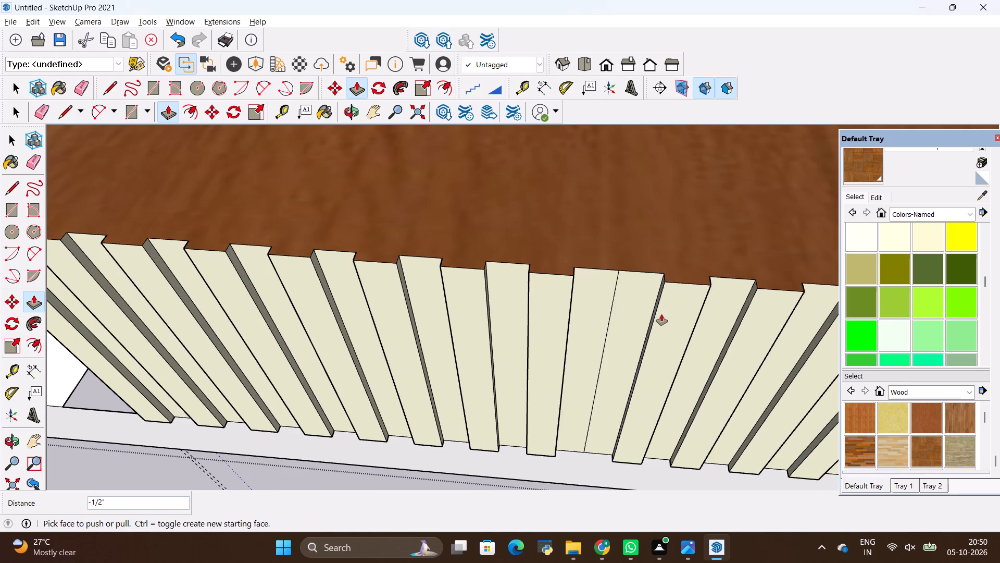
pyautogui.click(634, 312)
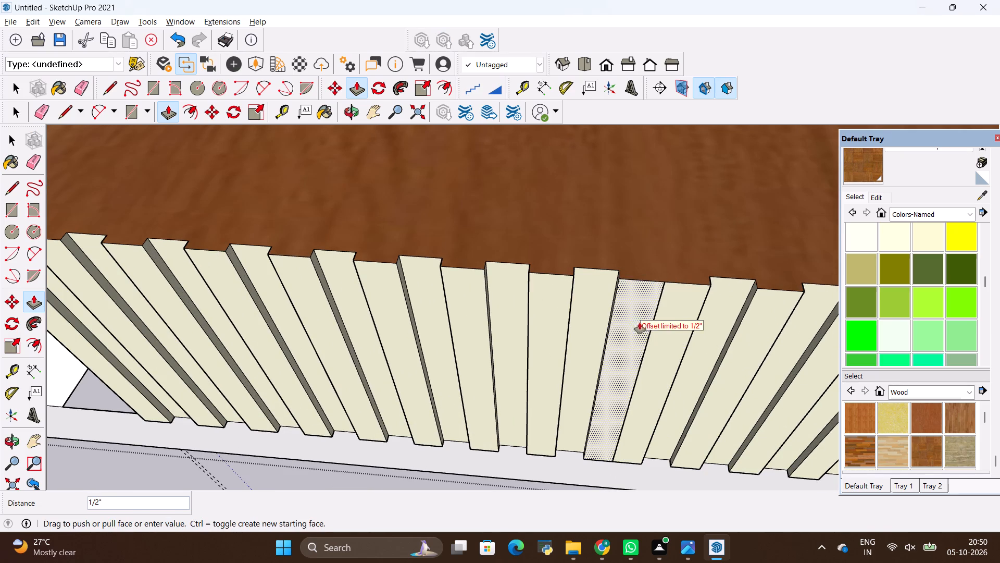
pyautogui.click(668, 323)
pyautogui.scroll(-5, 477, 302)
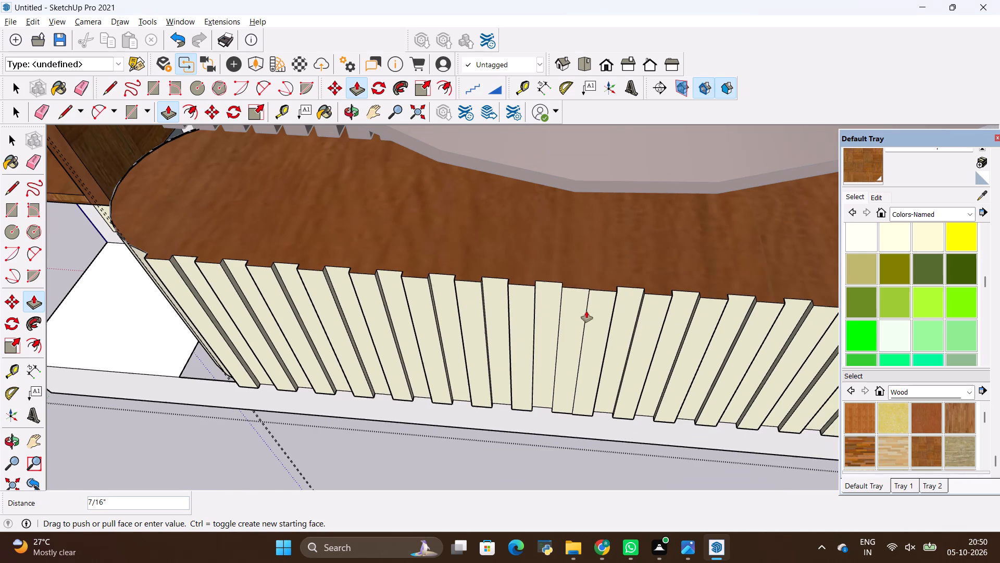
pyautogui.click(599, 310)
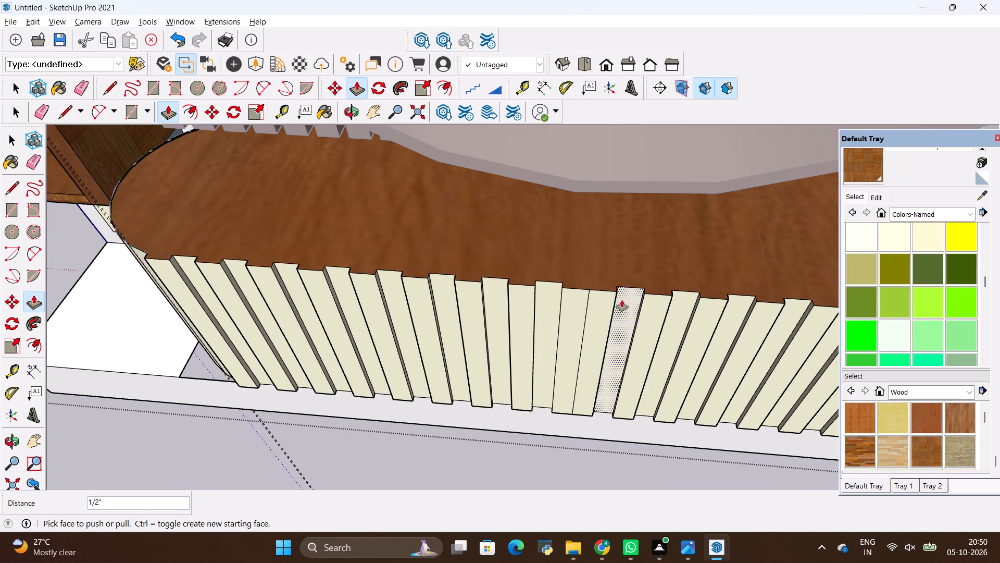
pyautogui.click(609, 315)
pyautogui.click(620, 307)
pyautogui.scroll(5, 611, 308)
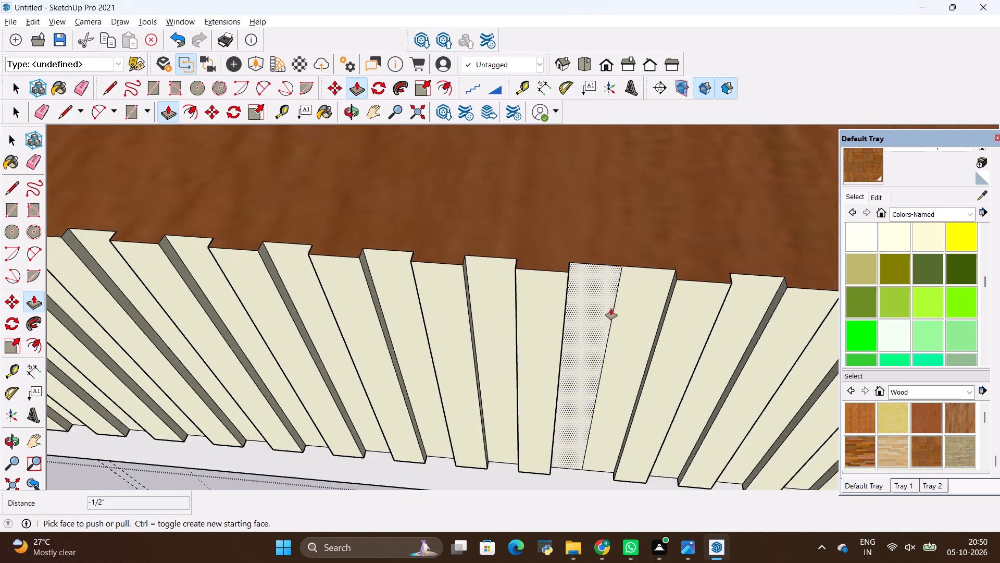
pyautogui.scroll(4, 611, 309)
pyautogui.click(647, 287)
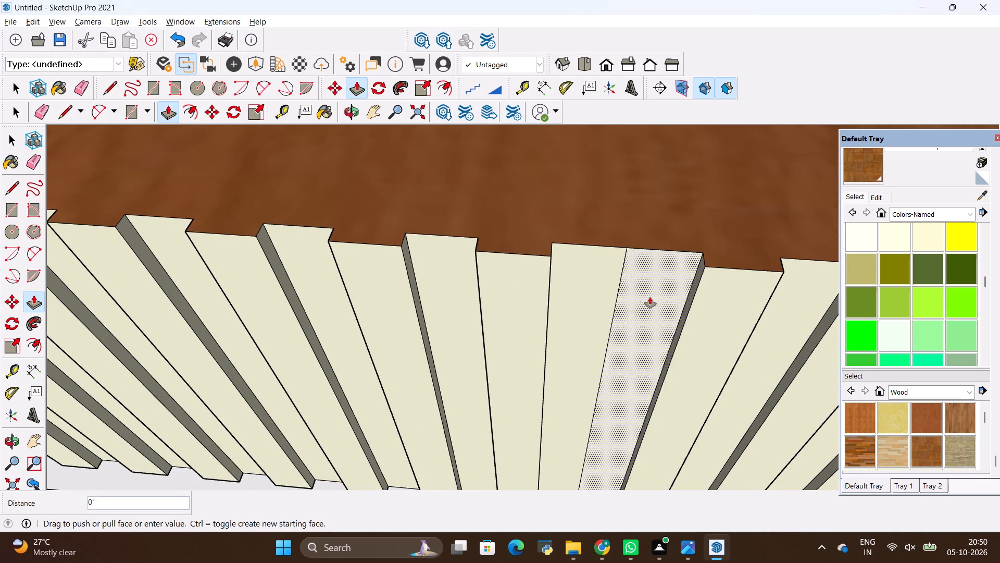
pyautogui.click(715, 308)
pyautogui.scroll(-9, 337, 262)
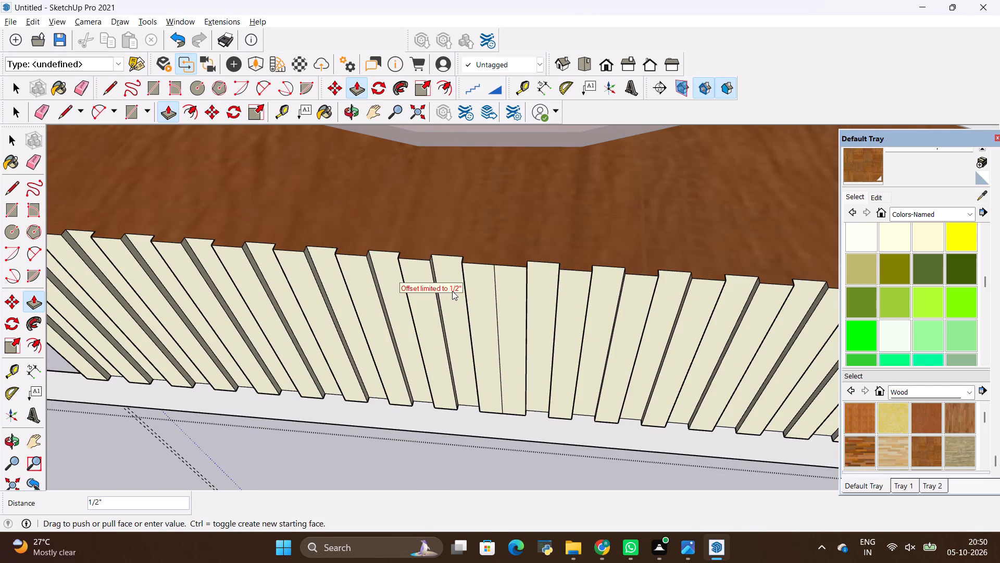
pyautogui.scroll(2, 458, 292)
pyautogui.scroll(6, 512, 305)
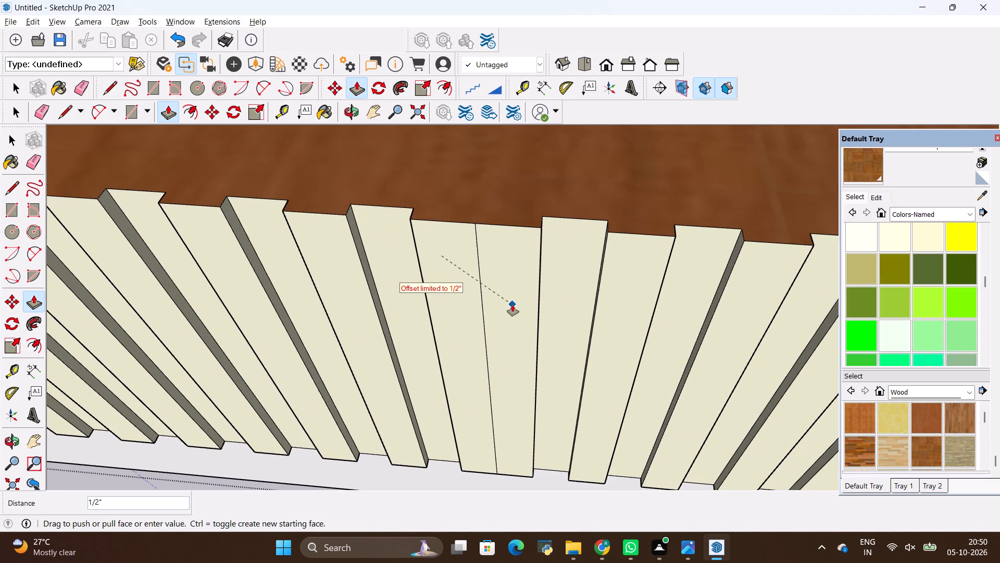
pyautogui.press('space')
# Push the second strip of the next raised pair back 1/2" and pull the recessed strip beside it out 1/2".
pyautogui.scroll(1, 434, 268)
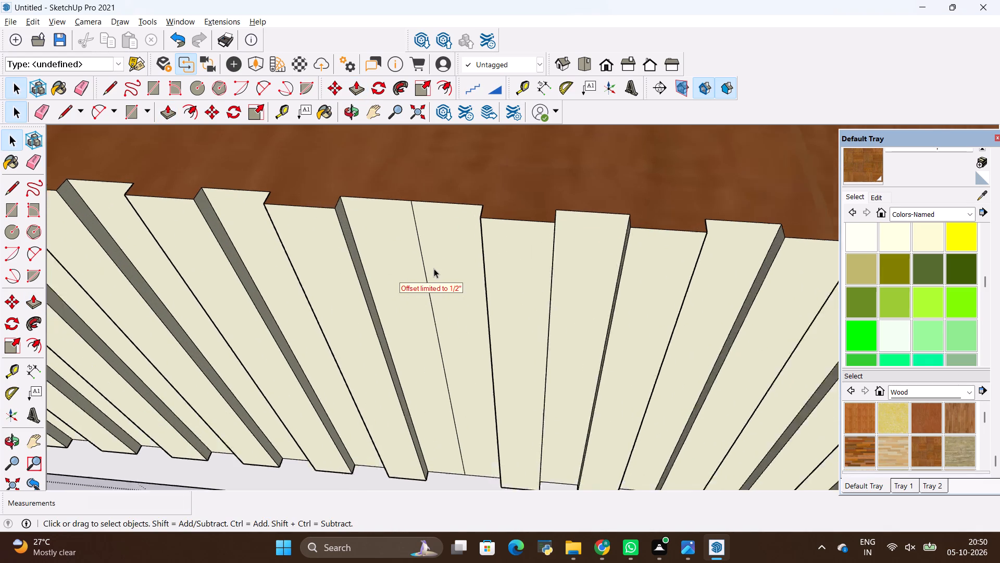
pyautogui.scroll(2, 434, 268)
pyautogui.click(448, 263)
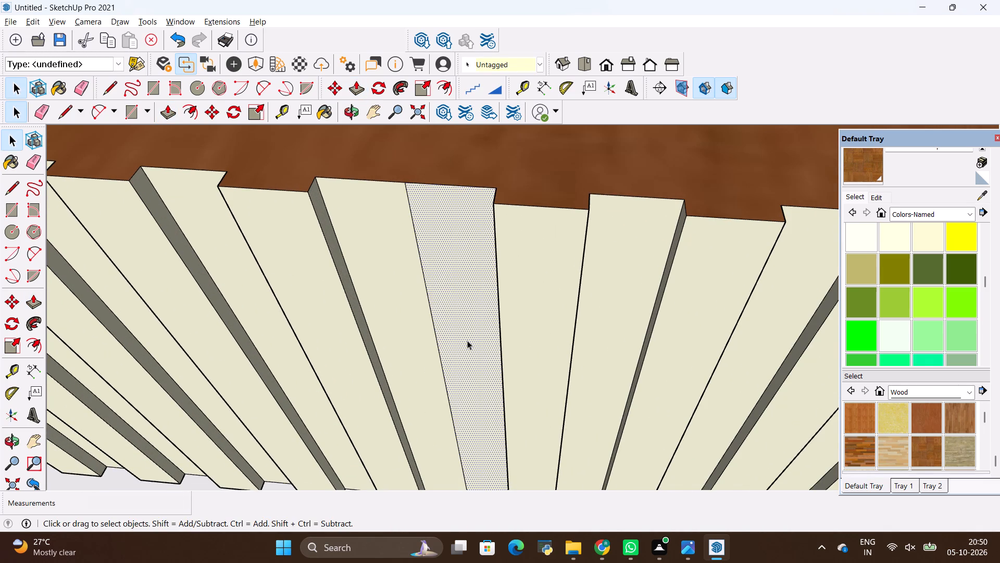
pyautogui.press('p')
pyautogui.click(464, 325)
pyautogui.click(507, 340)
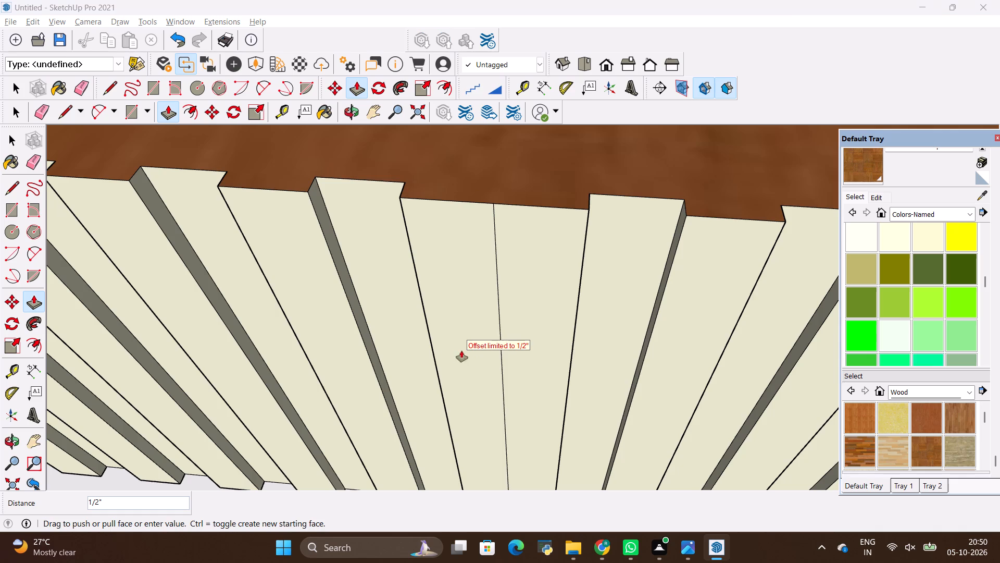
pyautogui.scroll(-4, 386, 329)
pyautogui.click(488, 316)
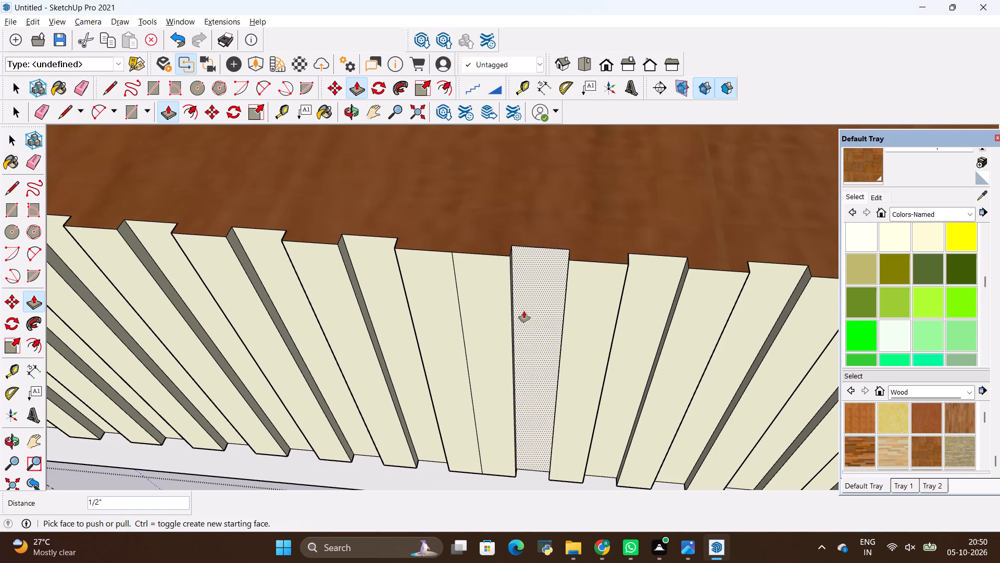
pyautogui.click(484, 319)
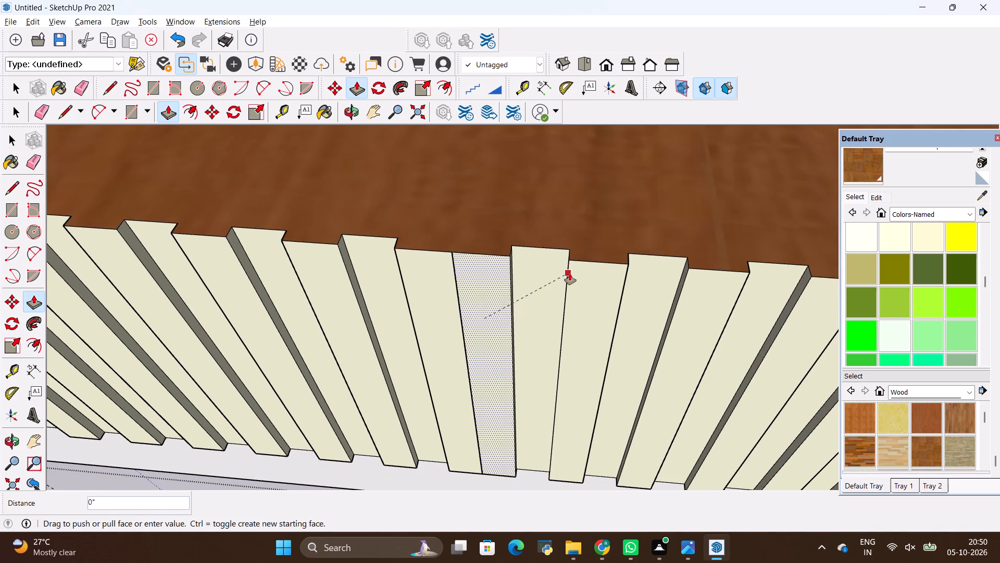
pyautogui.click(528, 275)
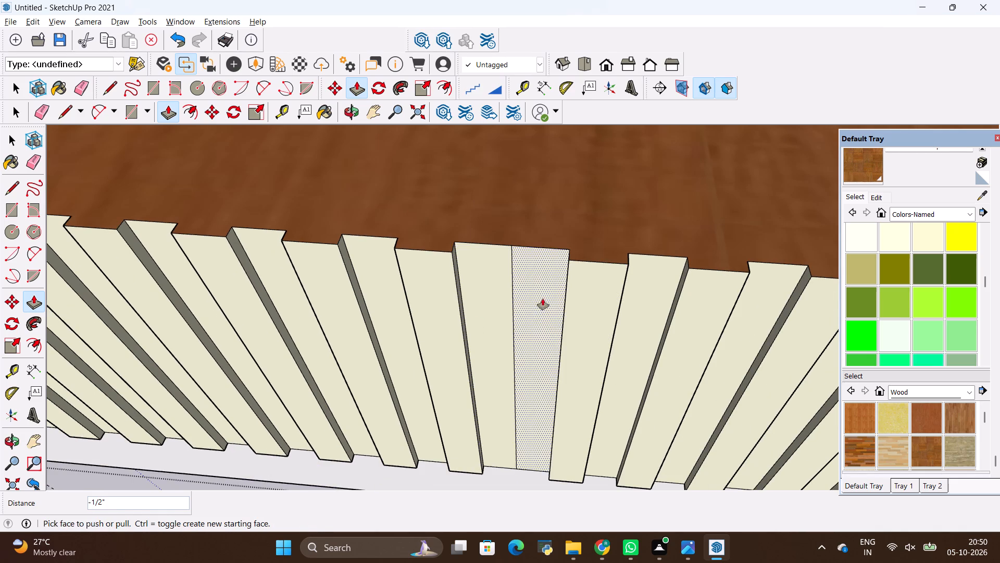
# Correct the next two raised pairs, each time pushing the second strip back 1/2" and pulling the following recessed strip out 1/2".
pyautogui.click(543, 298)
pyautogui.click(579, 325)
pyautogui.scroll(-6, 334, 293)
pyautogui.scroll(4, 480, 318)
pyautogui.click(483, 317)
pyautogui.click(522, 295)
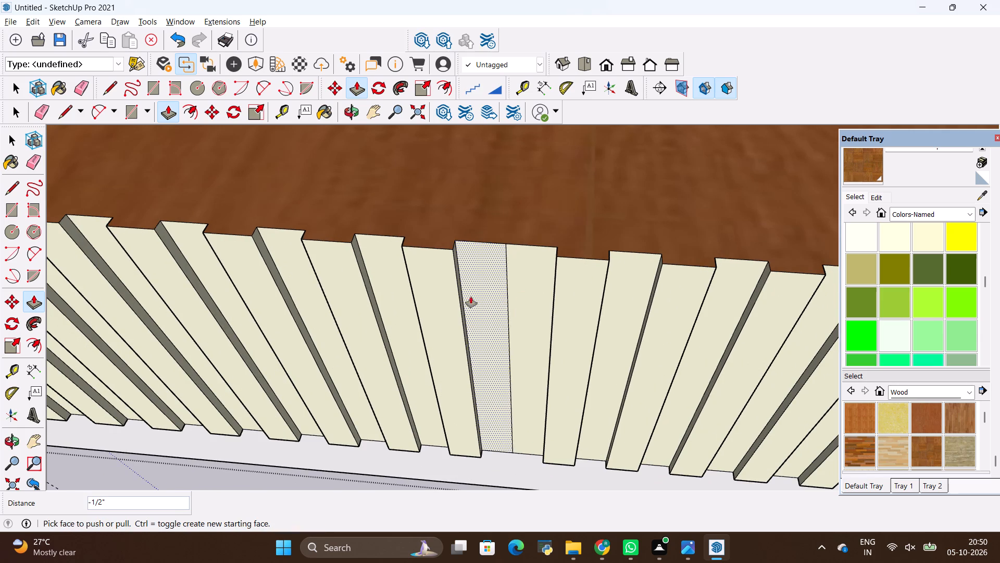
pyautogui.scroll(-4, 451, 290)
pyautogui.click(507, 298)
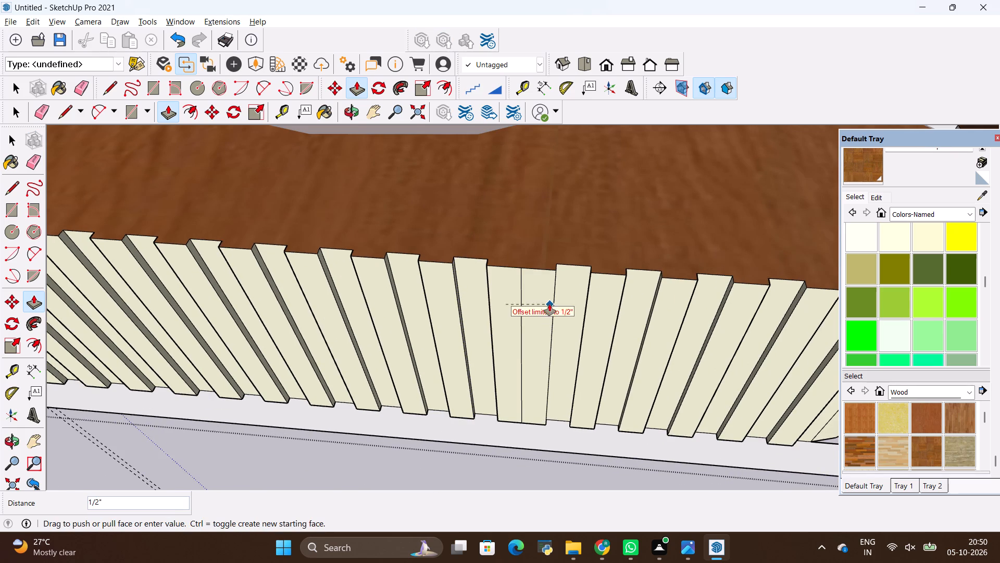
pyautogui.click(550, 304)
pyautogui.click(544, 315)
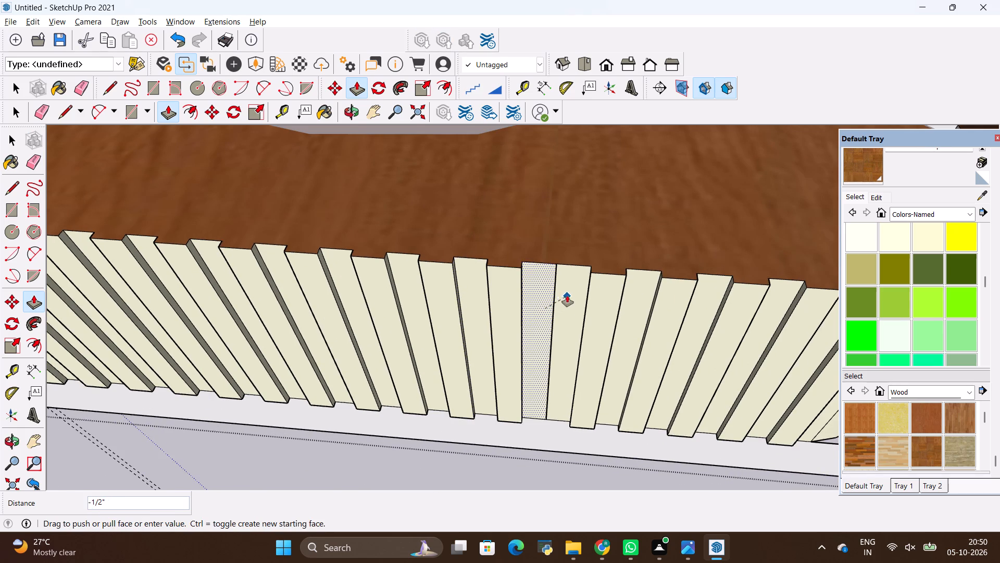
pyautogui.click(567, 296)
# Push the second strip of the next raised pair back 1/2" to the groove level.
pyautogui.scroll(3, 579, 320)
pyautogui.click(569, 309)
pyautogui.click(608, 325)
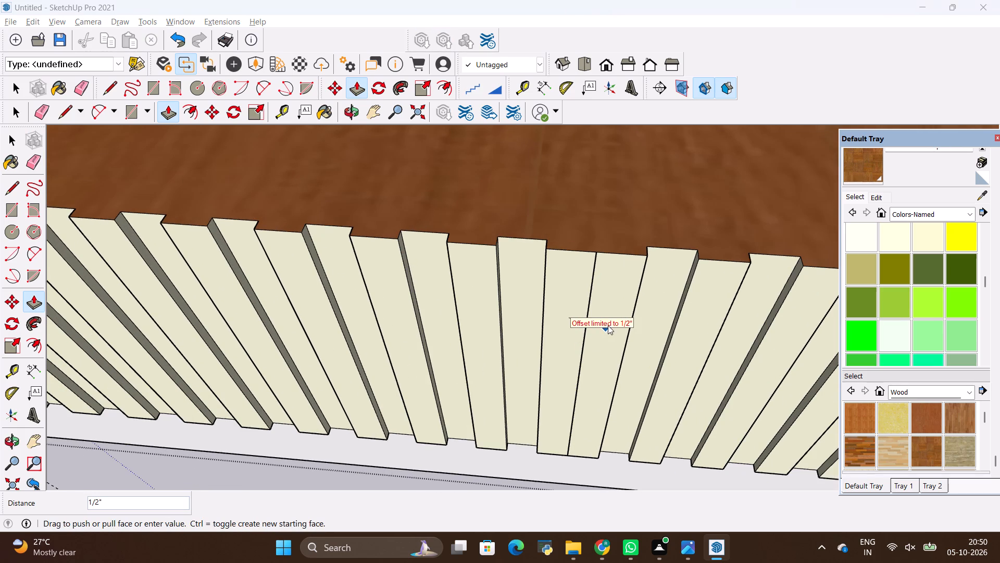
pyautogui.scroll(-5, 490, 352)
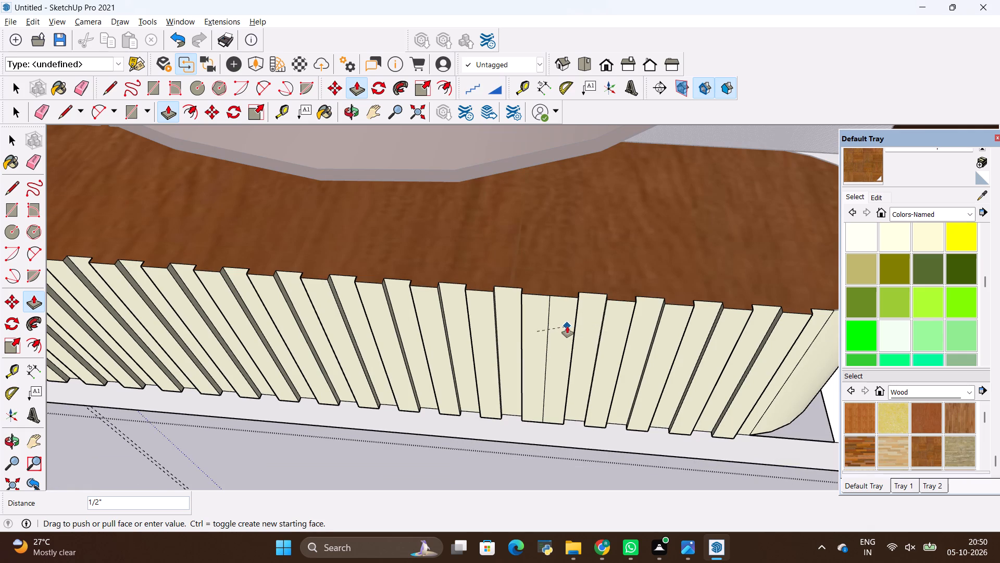
pyautogui.click(567, 326)
pyautogui.press('space')
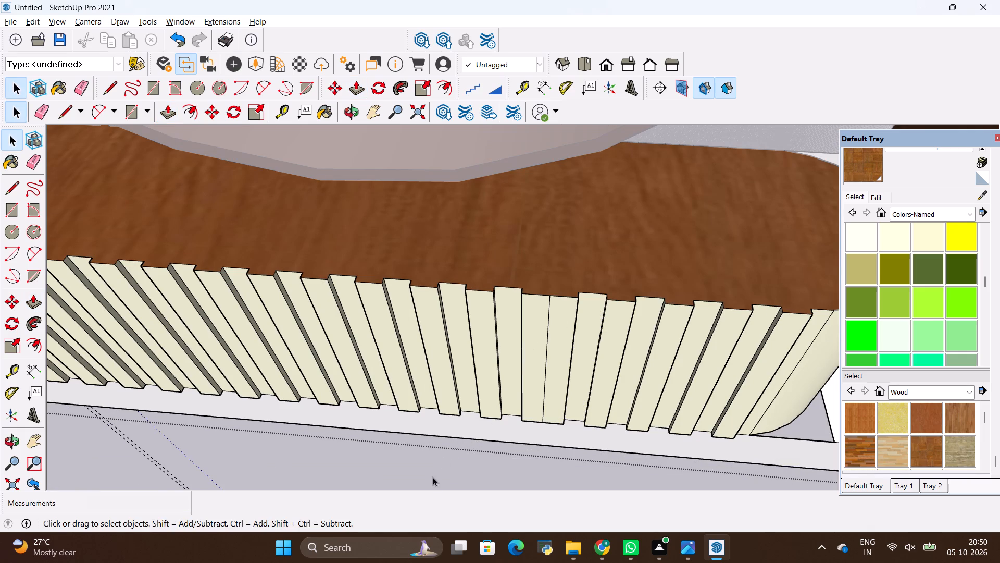
# Push the second strip of the next raised pair on the console front back 1/2" and pull the following recessed strip out 1/2".
pyautogui.click(432, 478)
pyautogui.scroll(6, 542, 350)
pyautogui.click(576, 316)
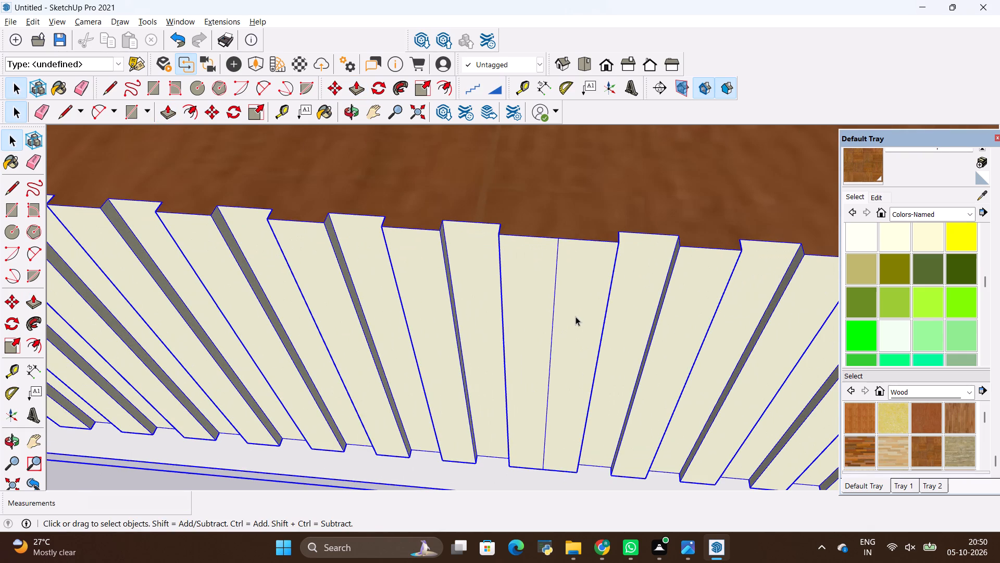
pyautogui.doubleClick(576, 316)
pyautogui.press('p')
pyautogui.click(586, 319)
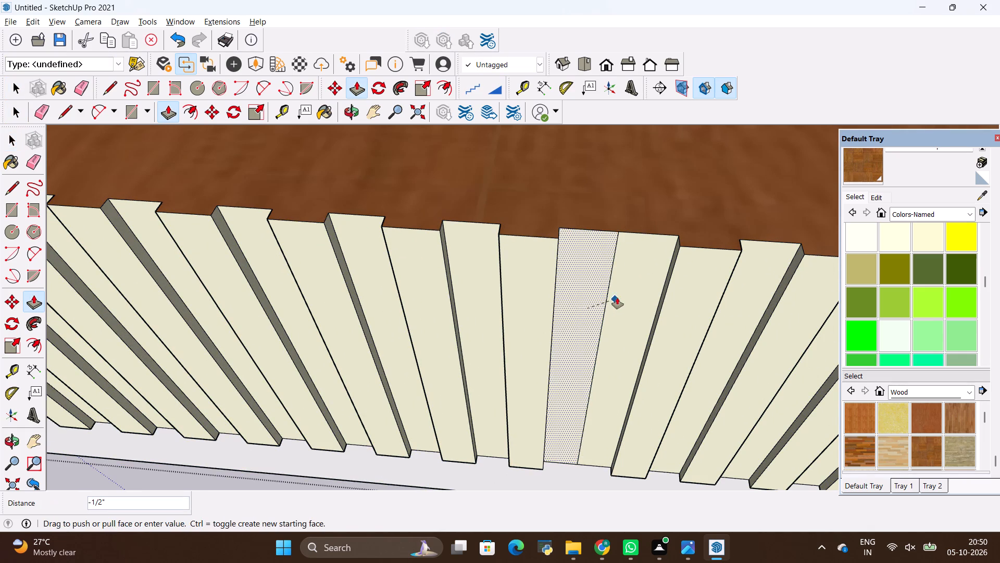
pyautogui.click(621, 295)
pyautogui.click(624, 304)
pyautogui.click(669, 332)
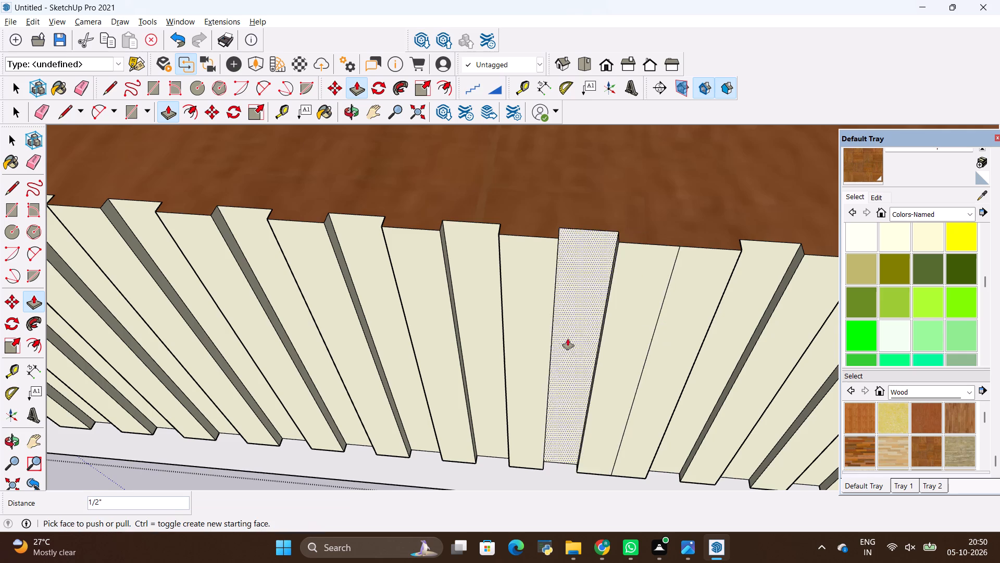
# Push the second strip of the newly formed raised pair back 1/2" and pull the recessed strip beside it out 1/2".
pyautogui.scroll(-4, 398, 297)
pyautogui.click(592, 315)
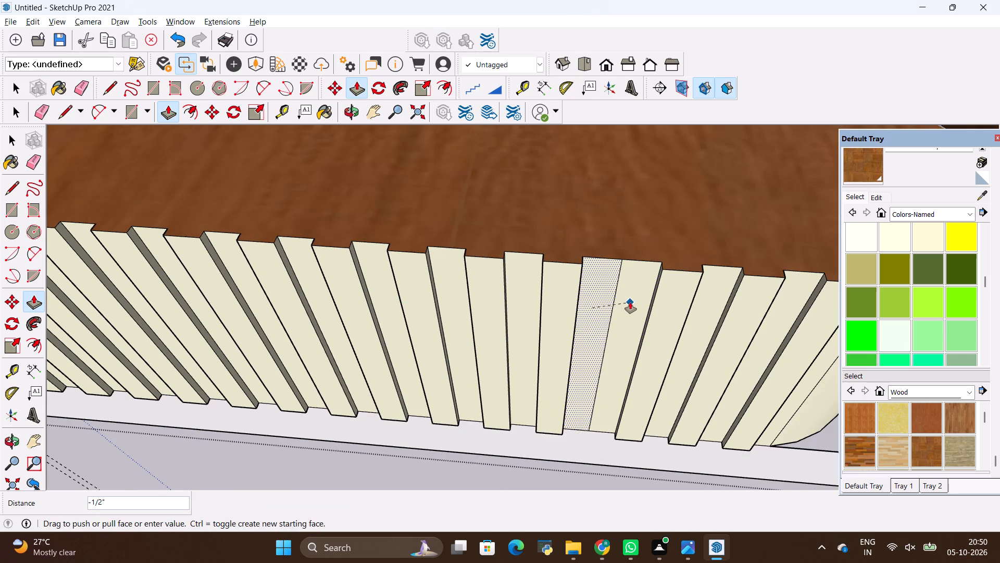
pyautogui.click(630, 302)
pyautogui.click(633, 309)
pyautogui.click(666, 323)
pyautogui.scroll(-2, 287, 262)
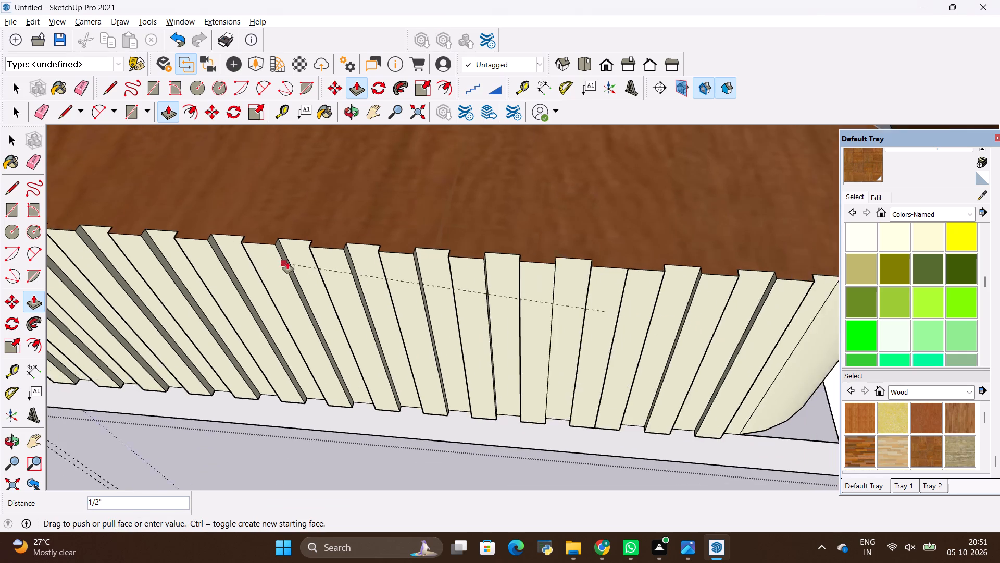
pyautogui.scroll(-3, 287, 262)
pyautogui.scroll(6, 566, 303)
pyautogui.press('space')
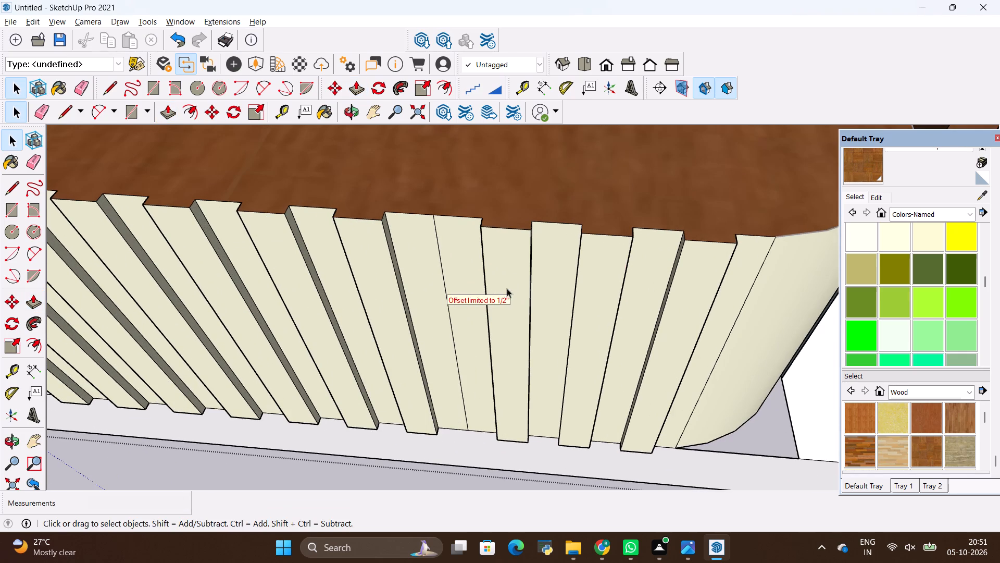
pyautogui.click(465, 272)
pyautogui.press('p')
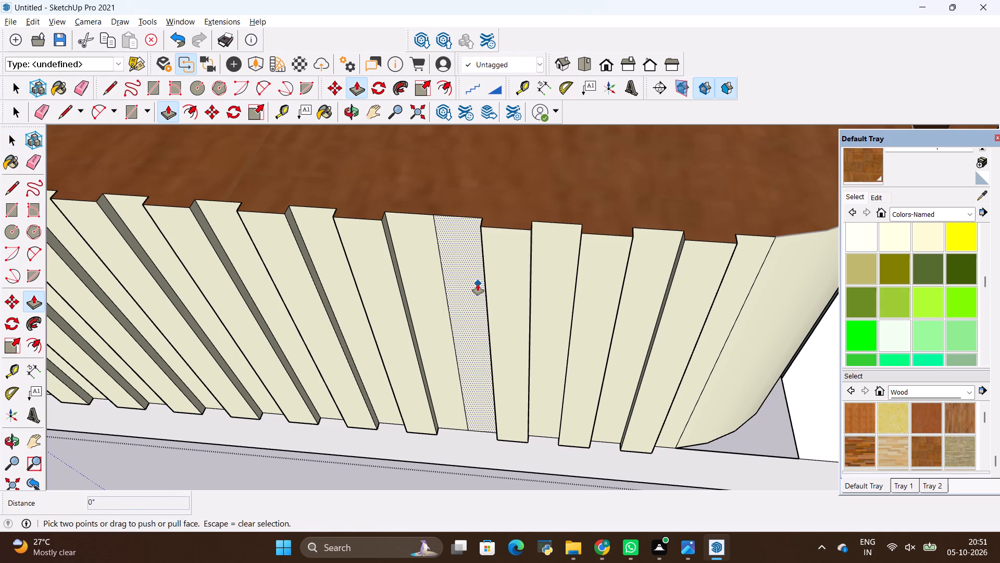
pyautogui.click(478, 284)
pyautogui.click(511, 283)
# Correct the next two raised pairs, each time pushing the second strip back 1/2" and pulling the following recessed strip out 1/2".
pyautogui.click(504, 288)
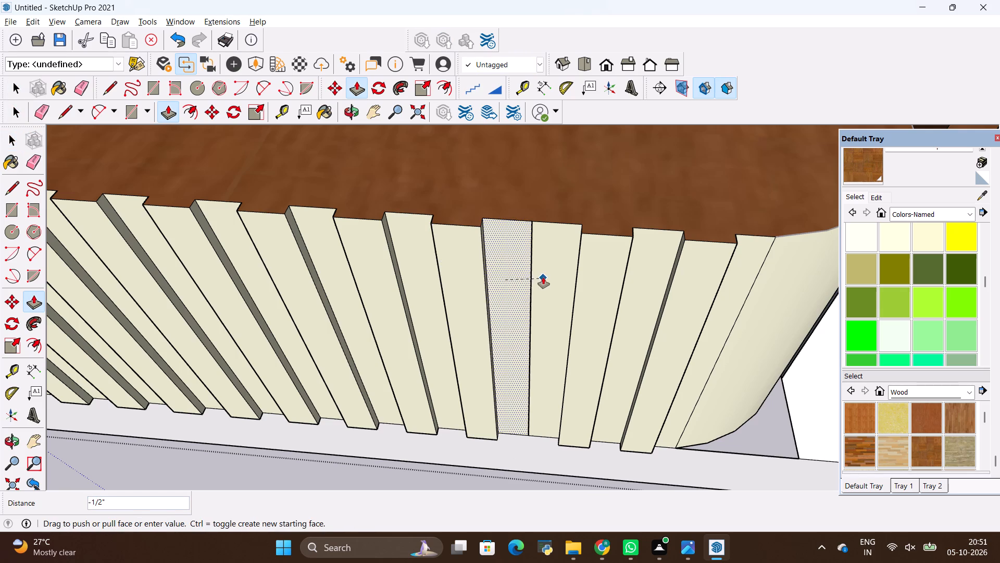
pyautogui.click(544, 277)
pyautogui.click(547, 285)
pyautogui.click(581, 307)
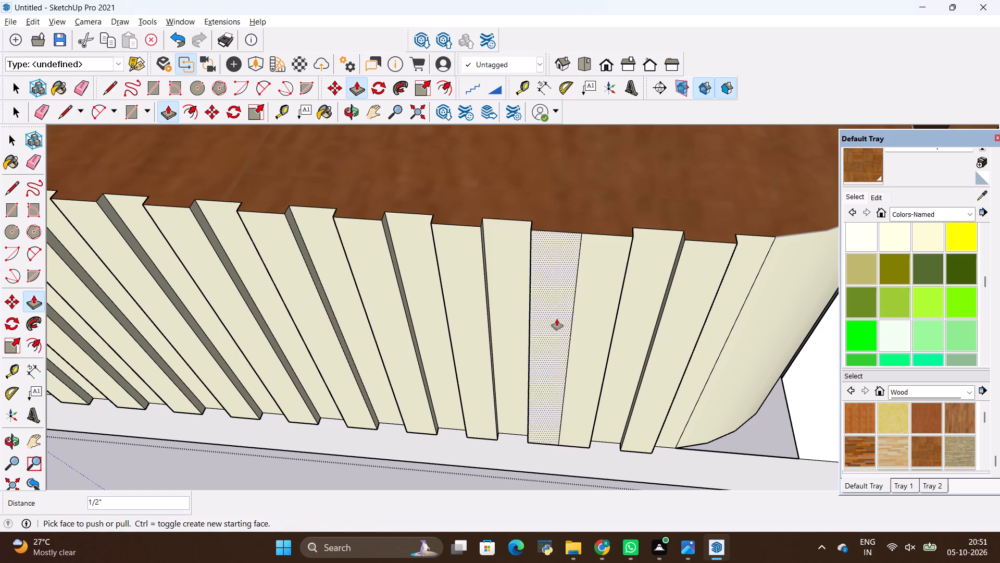
pyautogui.click(591, 314)
pyautogui.click(637, 292)
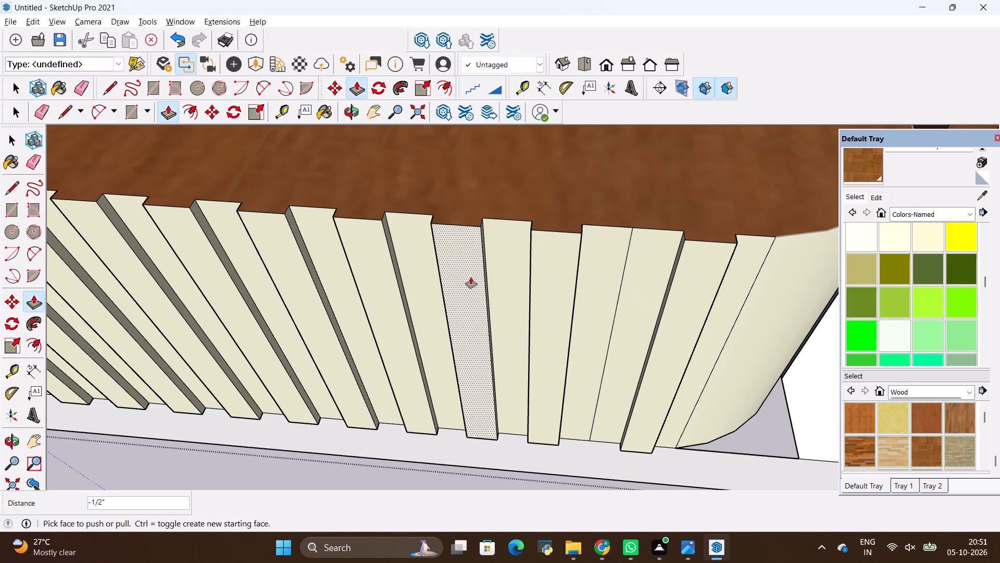
pyautogui.scroll(-4, 469, 277)
pyautogui.click(590, 286)
pyautogui.click(632, 309)
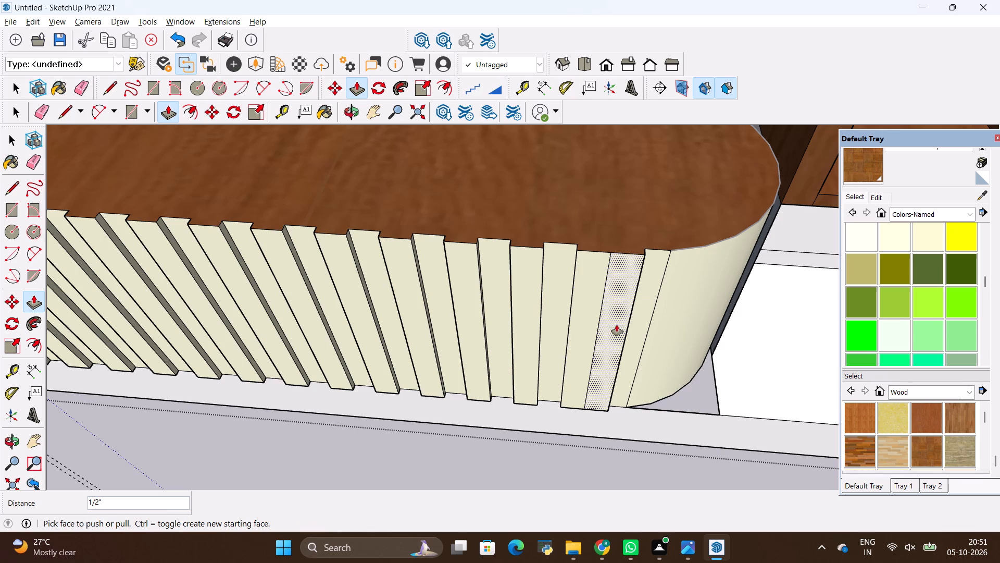
# Finish the alternation at the right rounded end: push the last pair's second strip back 1/2" and pull the end strip out 1/2".
pyautogui.click(623, 312)
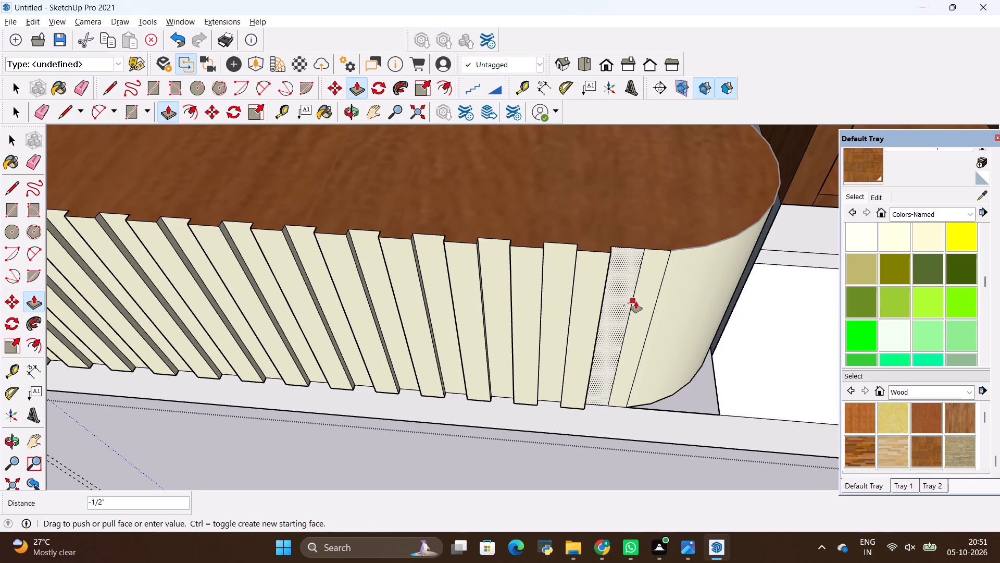
pyautogui.click(645, 290)
pyautogui.click(649, 295)
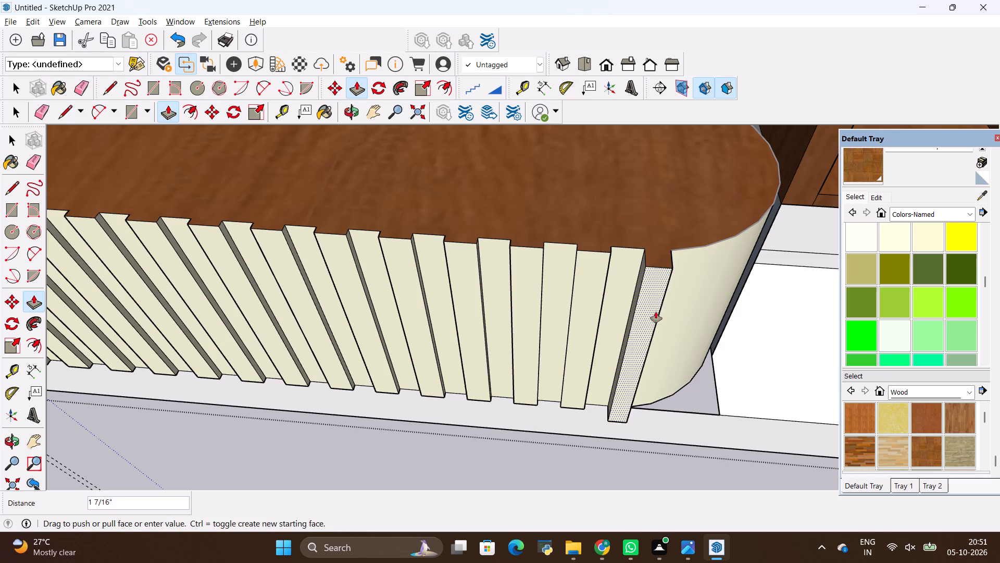
pyautogui.click(593, 308)
pyautogui.scroll(-10, 548, 315)
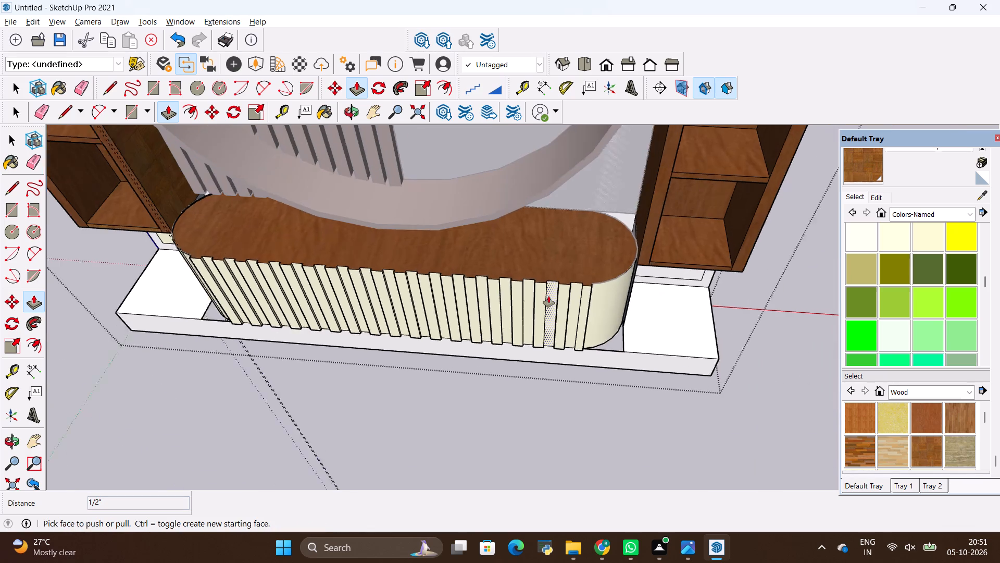
pyautogui.scroll(-1, 548, 296)
pyautogui.press('space')
pyautogui.click(536, 401)
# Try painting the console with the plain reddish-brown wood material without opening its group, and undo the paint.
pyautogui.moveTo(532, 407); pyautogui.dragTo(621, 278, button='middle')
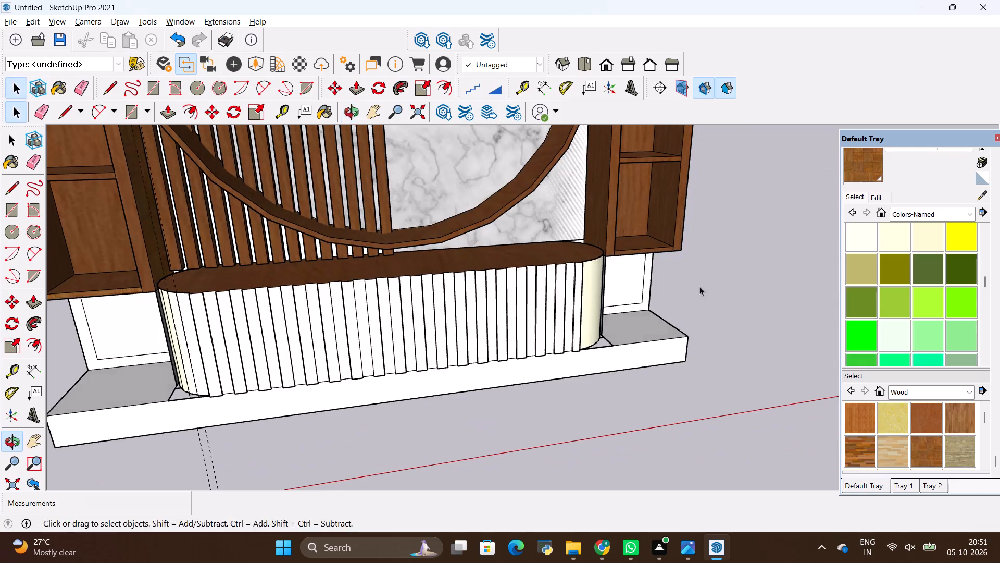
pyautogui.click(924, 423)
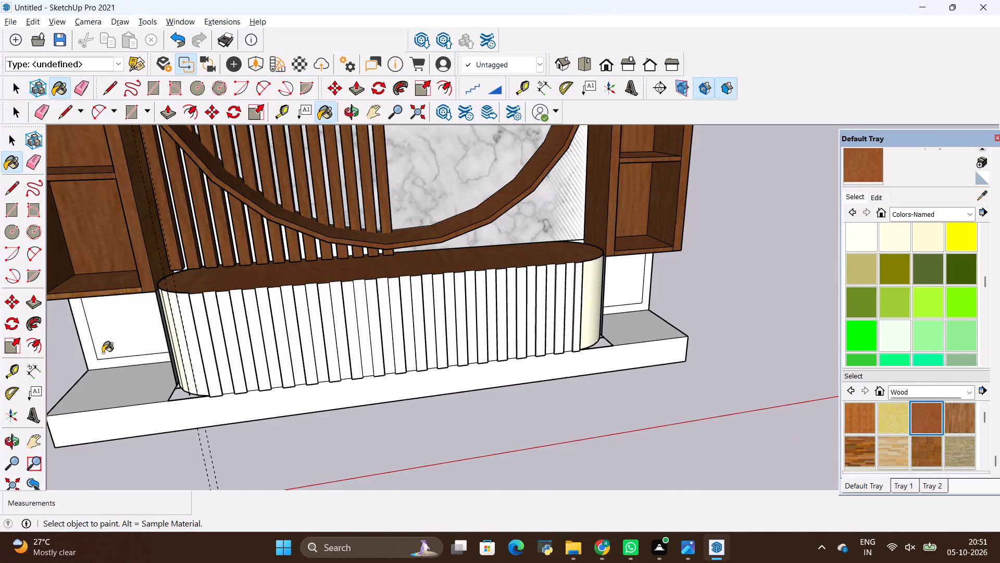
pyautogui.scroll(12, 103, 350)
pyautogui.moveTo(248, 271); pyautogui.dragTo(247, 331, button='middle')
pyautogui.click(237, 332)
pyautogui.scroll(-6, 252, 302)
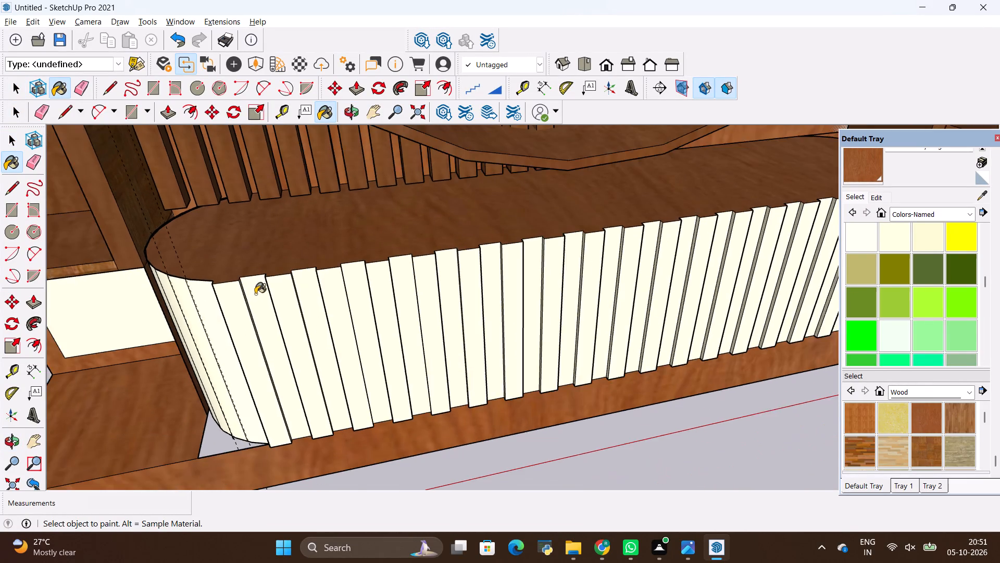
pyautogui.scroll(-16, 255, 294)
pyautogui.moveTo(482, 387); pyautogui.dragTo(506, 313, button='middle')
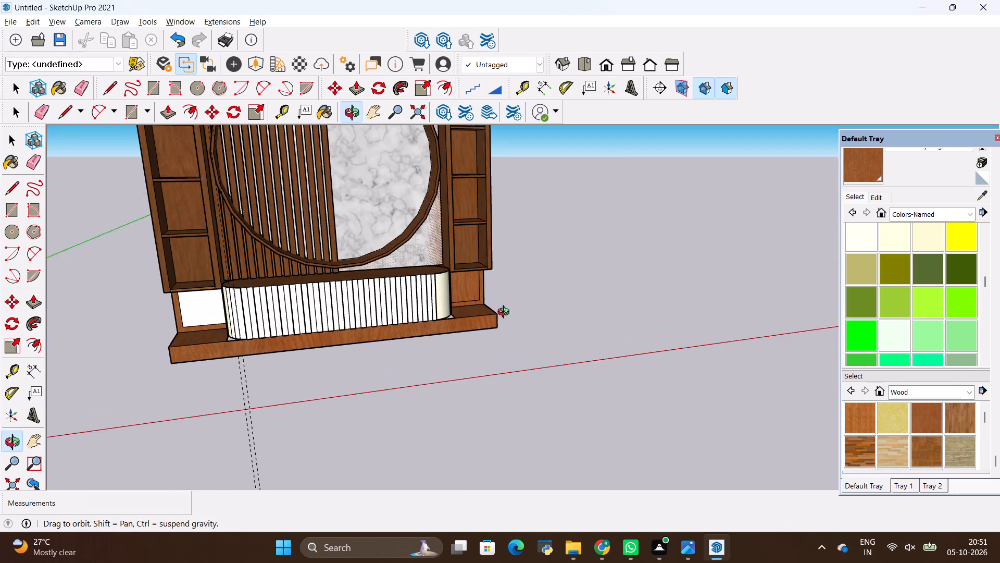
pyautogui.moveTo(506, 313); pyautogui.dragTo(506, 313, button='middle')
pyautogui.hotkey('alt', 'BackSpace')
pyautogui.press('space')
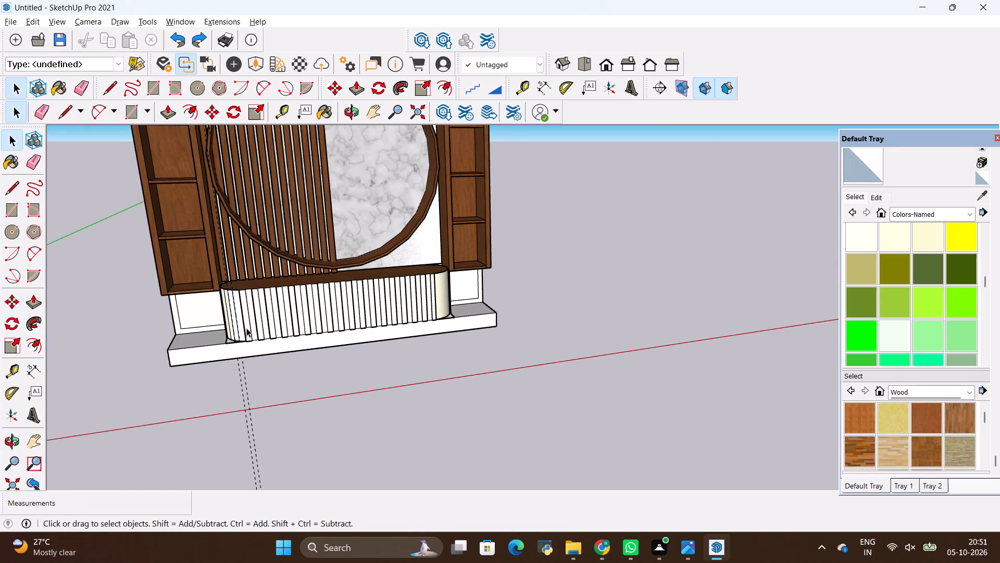
# Open the console group and paint the first raised strip beside the left rounded end with the dark parquet-pattern wood material.
pyautogui.doubleClick(247, 323)
pyautogui.scroll(7, 247, 322)
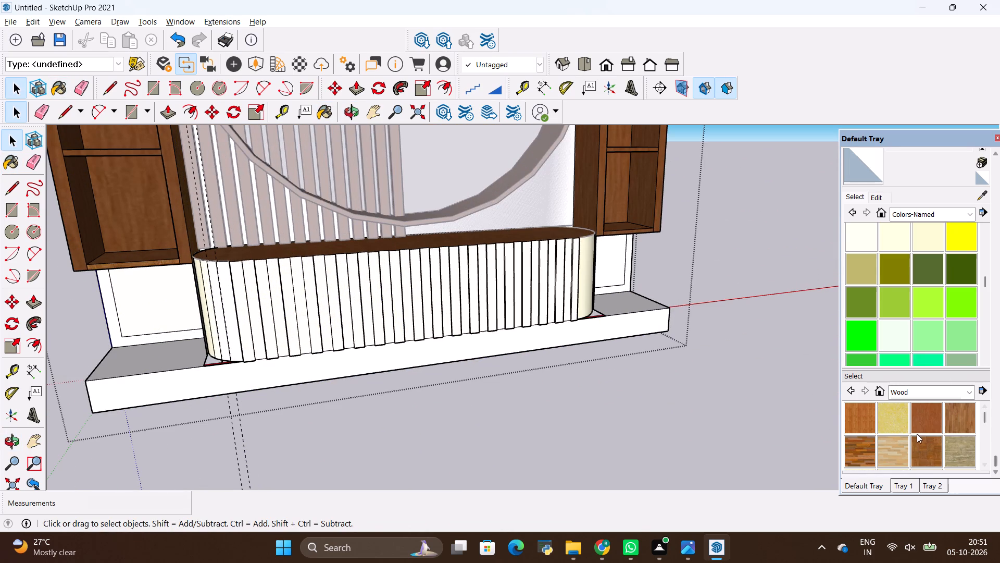
pyautogui.click(936, 439)
pyautogui.scroll(6, 368, 349)
pyautogui.moveTo(201, 320); pyautogui.dragTo(353, 359, button='middle')
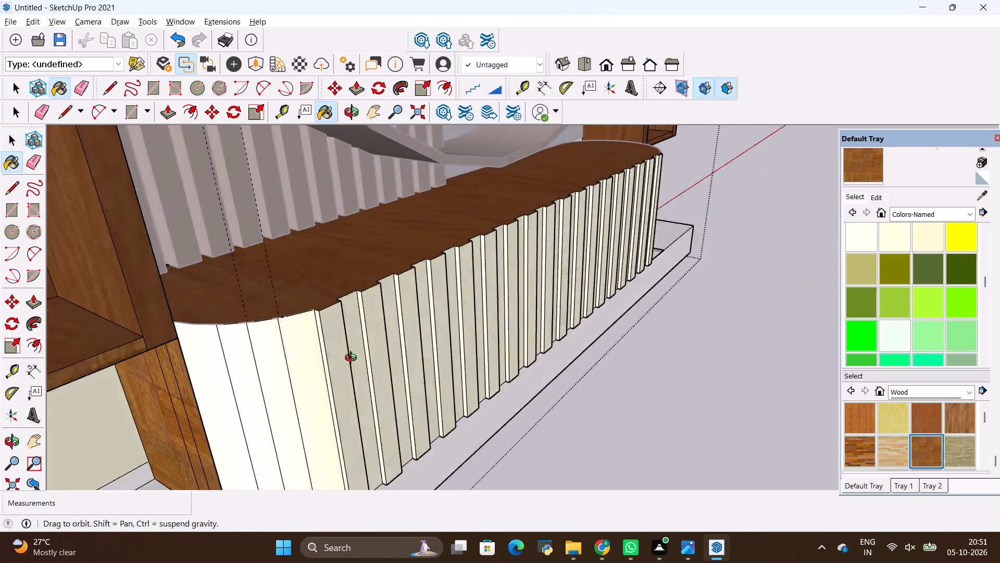
pyautogui.moveTo(353, 359); pyautogui.dragTo(281, 338, button='middle')
pyautogui.scroll(4, 258, 259)
pyautogui.click(243, 258)
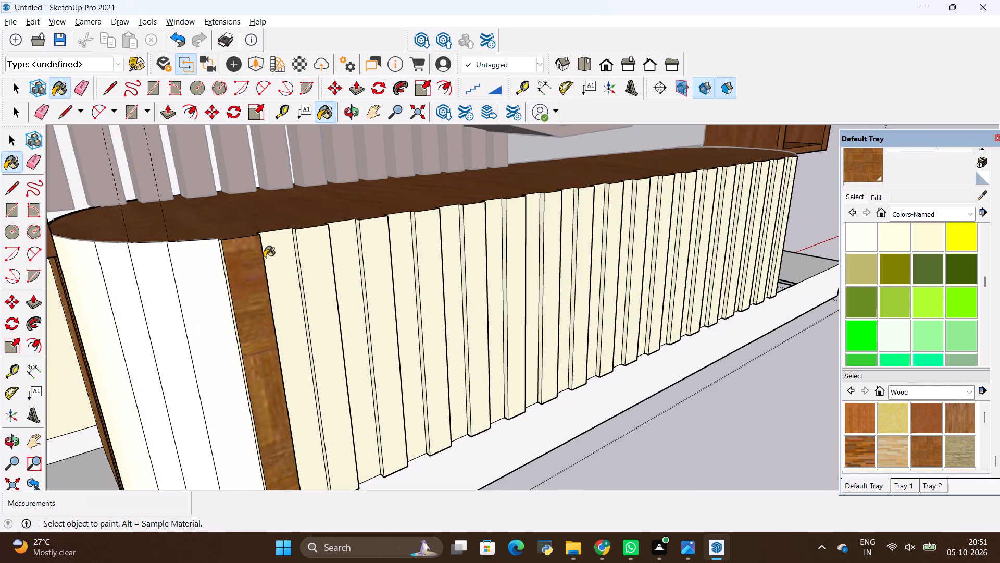
# Paint the next seven raised strips with the same parquet wood, leaving the recessed strips between them light yellow.
pyautogui.moveTo(265, 259); pyautogui.dragTo(212, 413, button='middle')
pyautogui.click(290, 365)
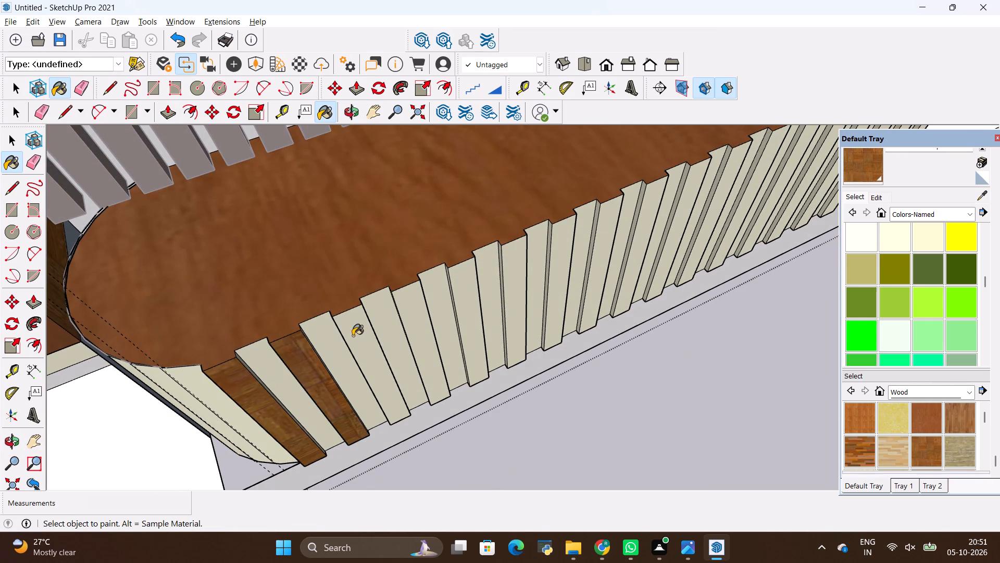
pyautogui.click(353, 336)
pyautogui.click(411, 310)
pyautogui.click(464, 290)
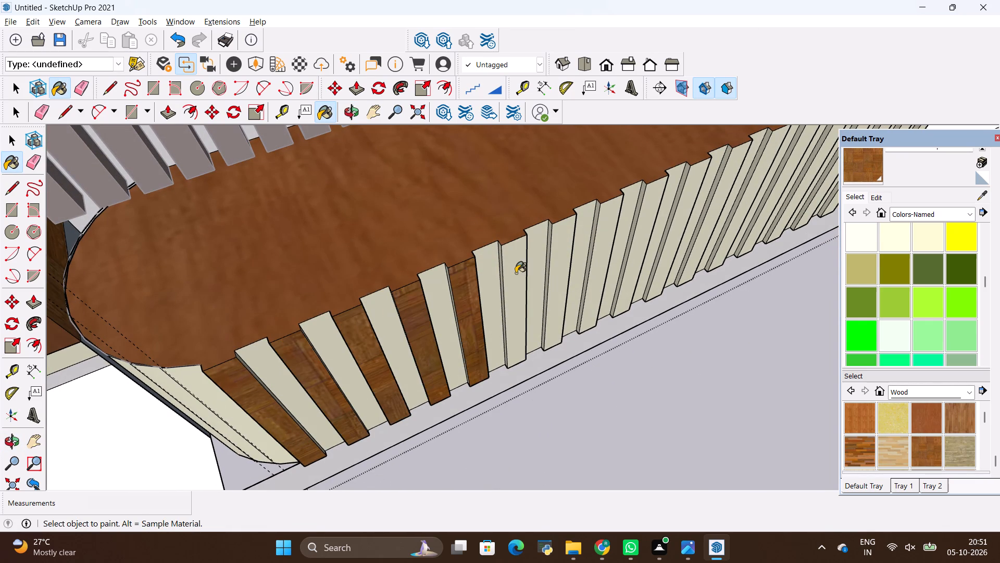
pyautogui.click(513, 273)
pyautogui.click(564, 253)
pyautogui.click(600, 235)
# Paint the next six raised strips along the console front with the same parquet wood.
pyautogui.scroll(-3, 354, 296)
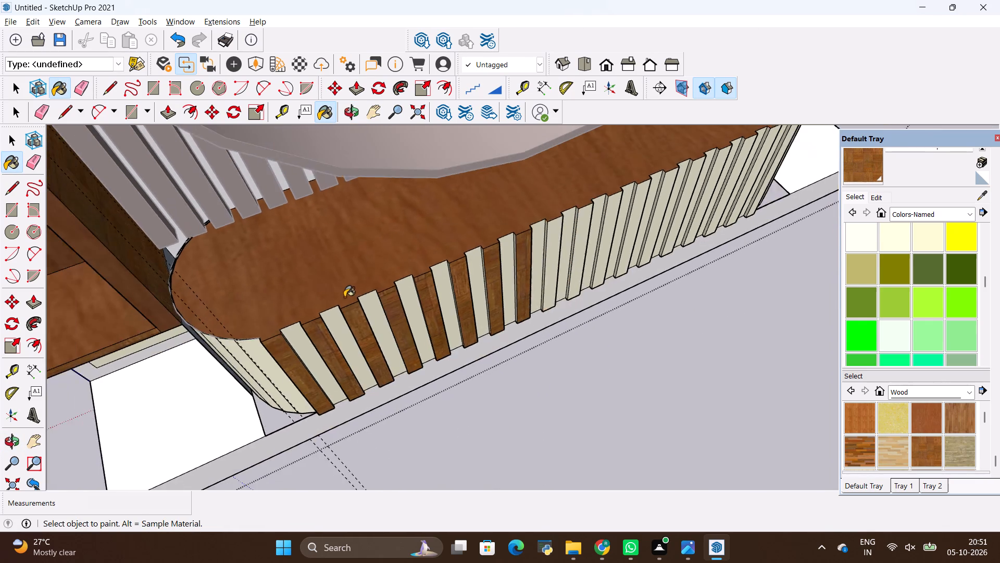
pyautogui.scroll(-11, 344, 297)
pyautogui.moveTo(443, 342); pyautogui.dragTo(386, 307, button='middle')
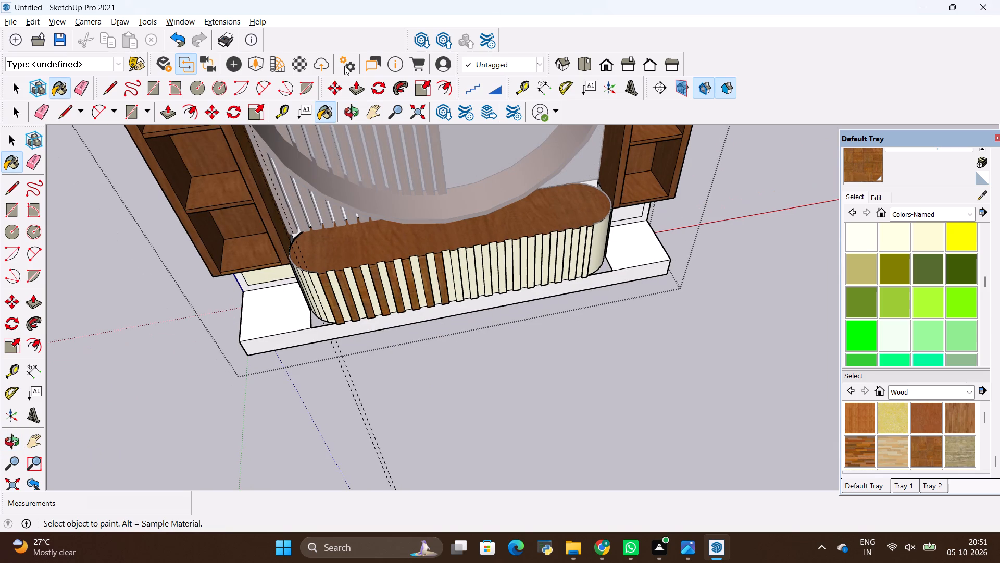
pyautogui.scroll(5, 344, 209)
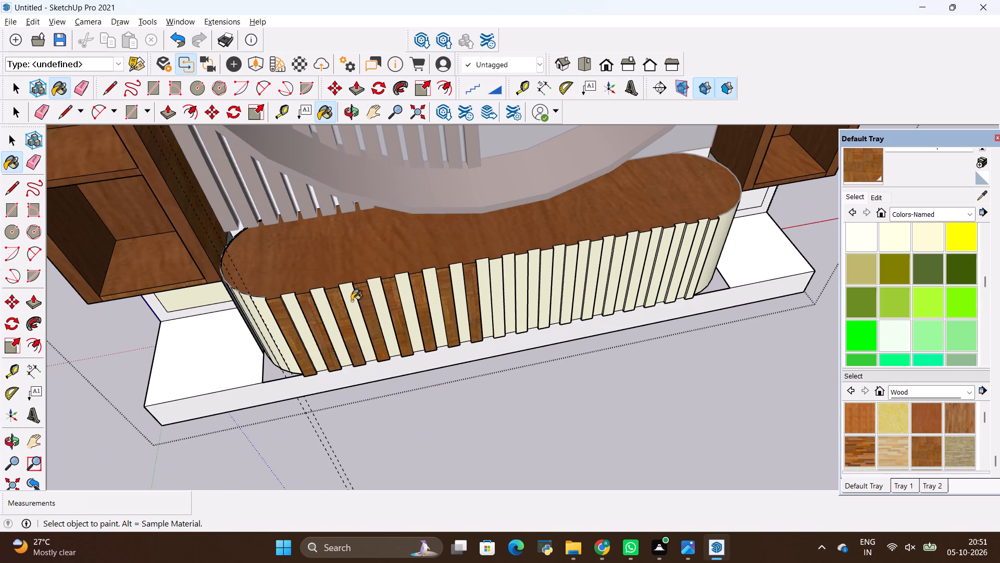
pyautogui.scroll(7, 480, 296)
pyautogui.scroll(4, 550, 250)
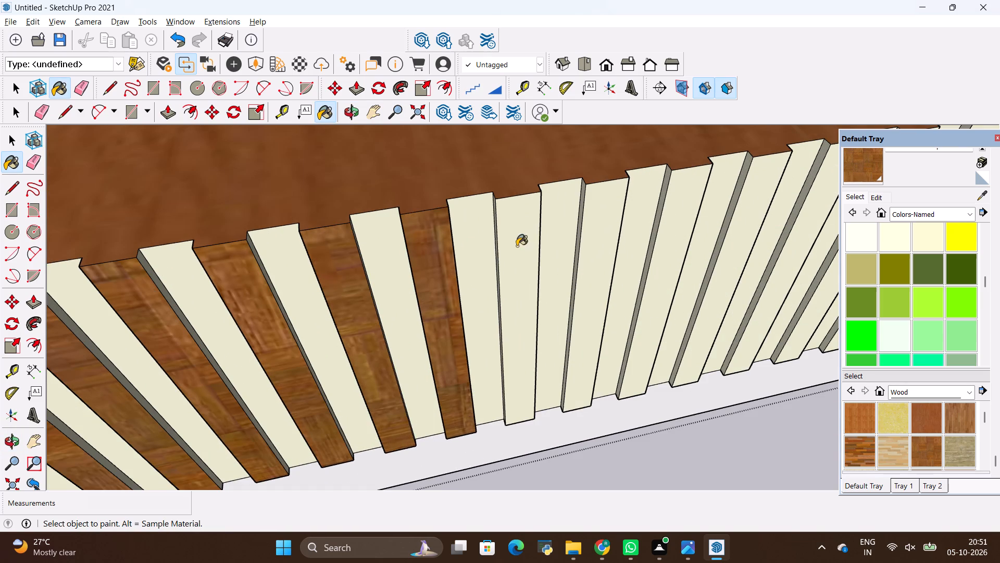
pyautogui.click(517, 246)
pyautogui.click(612, 242)
pyautogui.scroll(-5, 210, 281)
pyautogui.scroll(3, 562, 235)
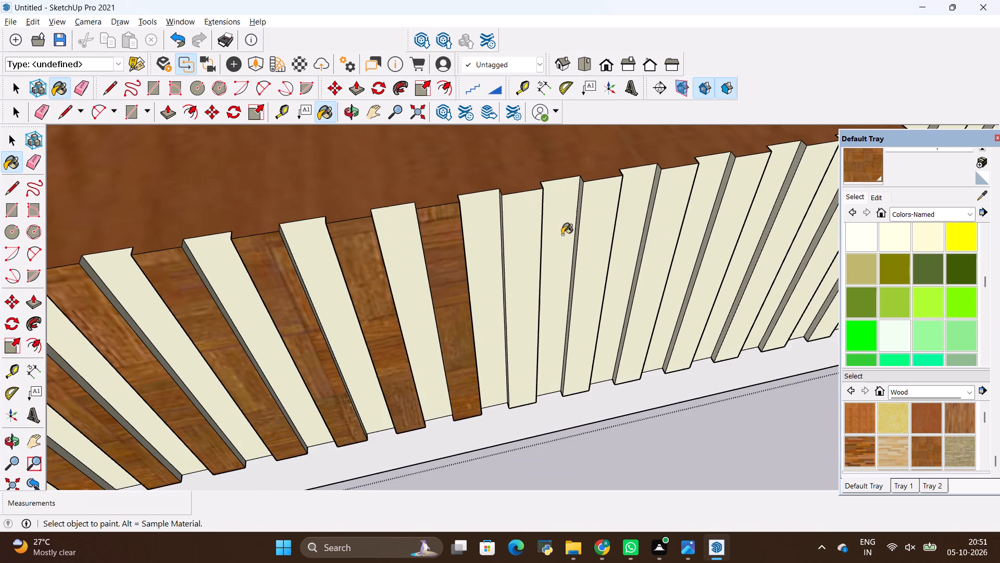
pyautogui.click(525, 237)
pyautogui.click(594, 223)
pyautogui.click(665, 213)
pyautogui.scroll(-4, 526, 250)
pyautogui.scroll(2, 643, 225)
pyautogui.click(684, 222)
# Paint the last four raised strips up to the right rounded end with the same parquet wood.
pyautogui.scroll(-9, 449, 307)
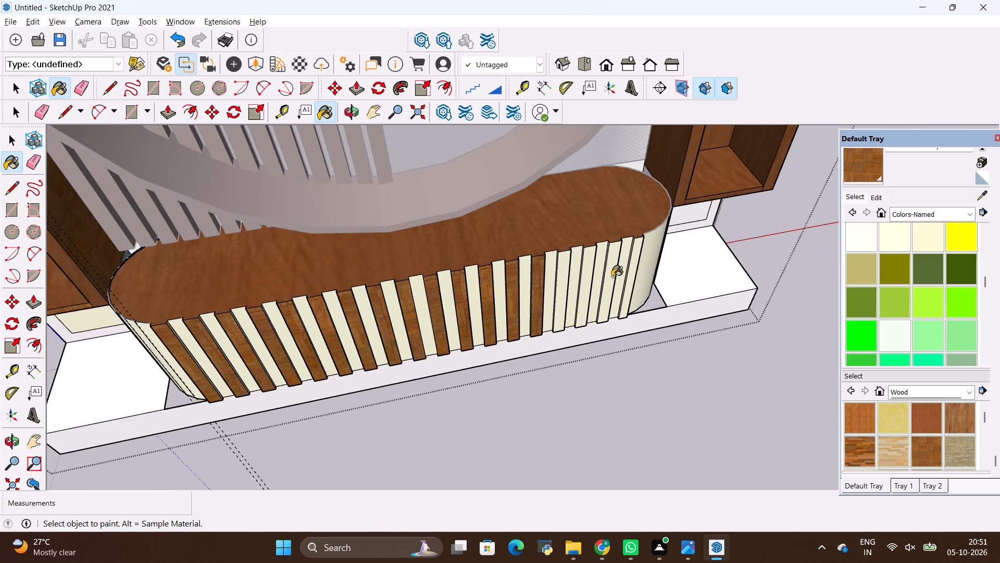
pyautogui.scroll(7, 618, 274)
pyautogui.click(519, 287)
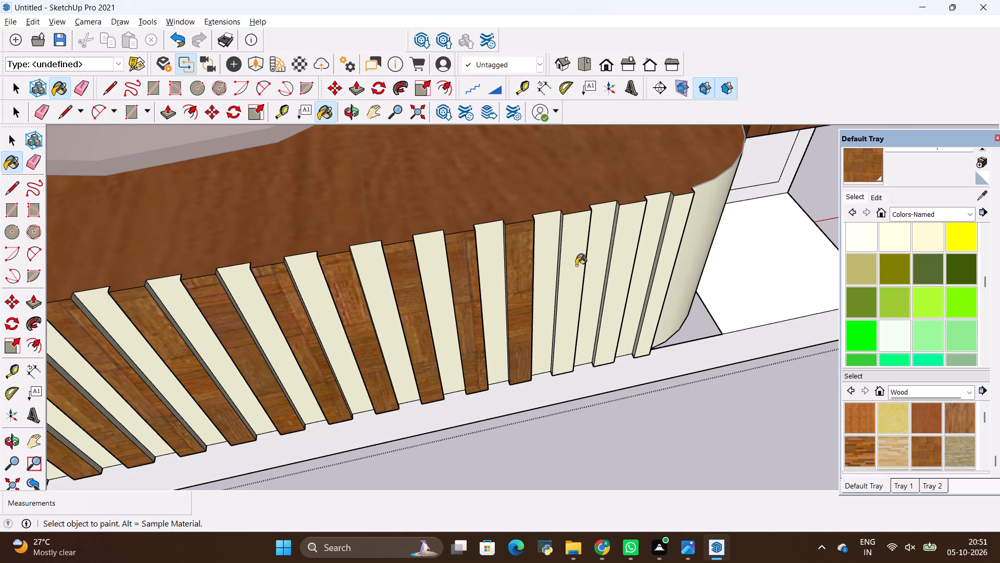
pyautogui.click(576, 265)
pyautogui.click(627, 255)
pyautogui.click(676, 237)
# Paint one of the middle strips on the console's left rounded end with the same parquet wood.
pyautogui.scroll(-6, 673, 291)
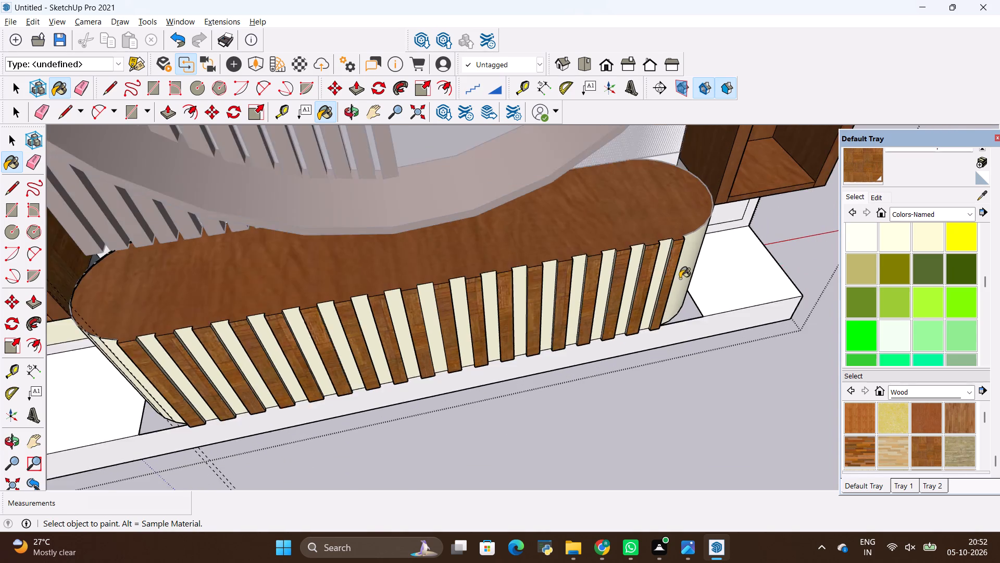
pyautogui.scroll(-5, 680, 278)
pyautogui.moveTo(378, 351); pyautogui.dragTo(513, 262, button='middle')
pyautogui.scroll(6, 356, 371)
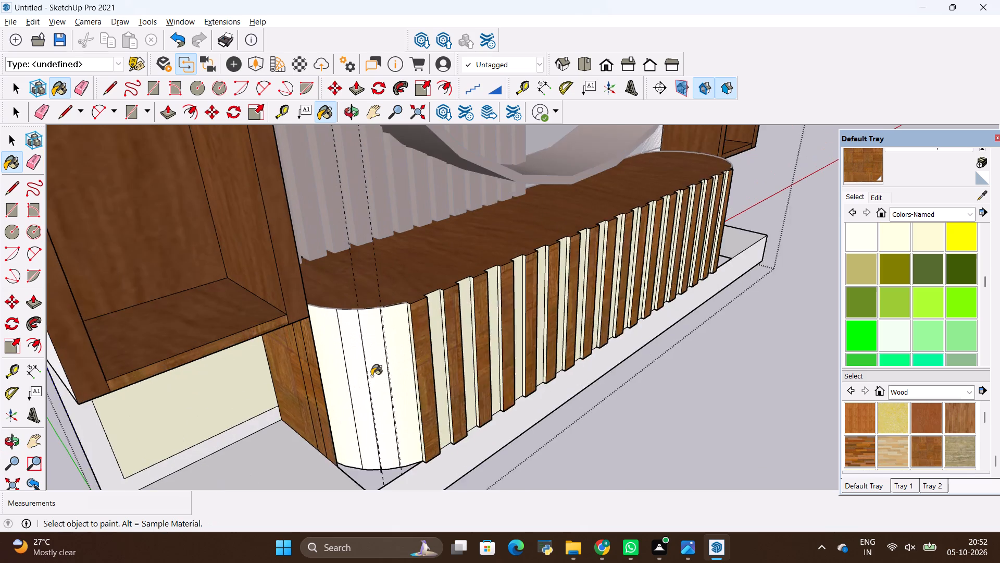
pyautogui.scroll(4, 371, 376)
pyautogui.click(374, 357)
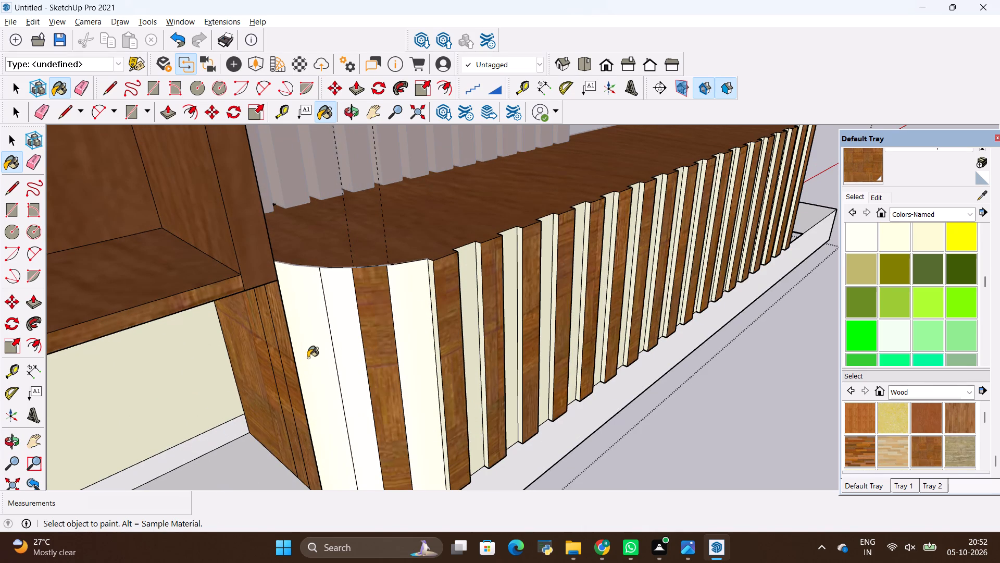
pyautogui.scroll(-9, 308, 352)
pyautogui.moveTo(687, 309); pyautogui.dragTo(350, 319, button='middle')
pyautogui.moveTo(581, 372); pyautogui.dragTo(516, 318, button='middle')
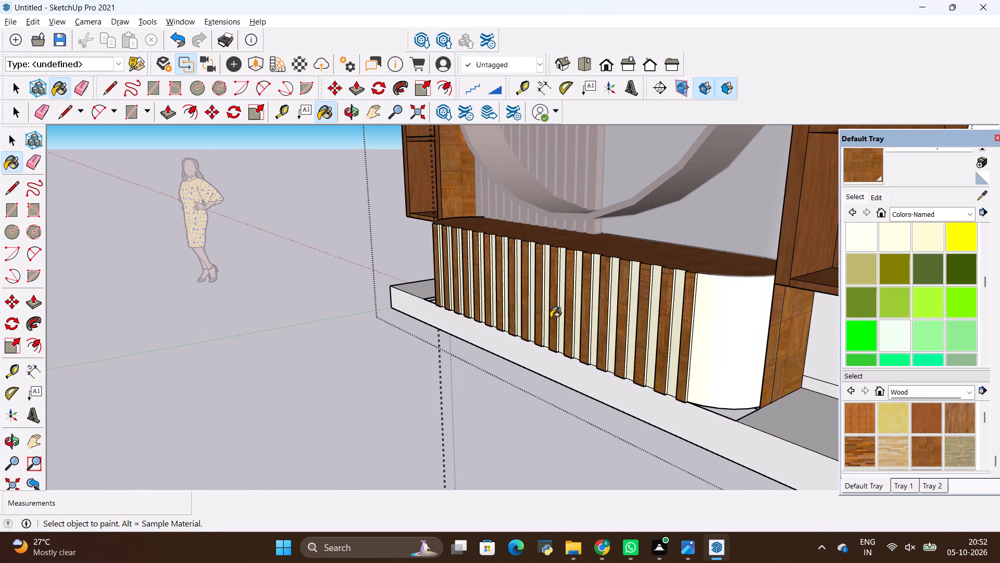
# Place a vertical guide 2" from the edge where the console's right rounded end begins, beside the last wood strip.
pyautogui.press('t')
pyautogui.scroll(5, 709, 361)
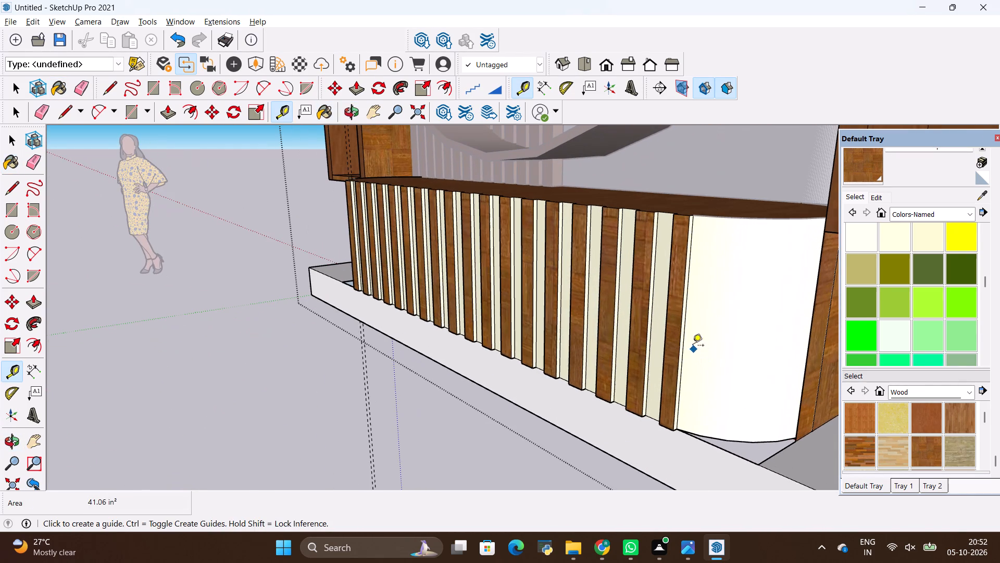
pyautogui.scroll(4, 687, 323)
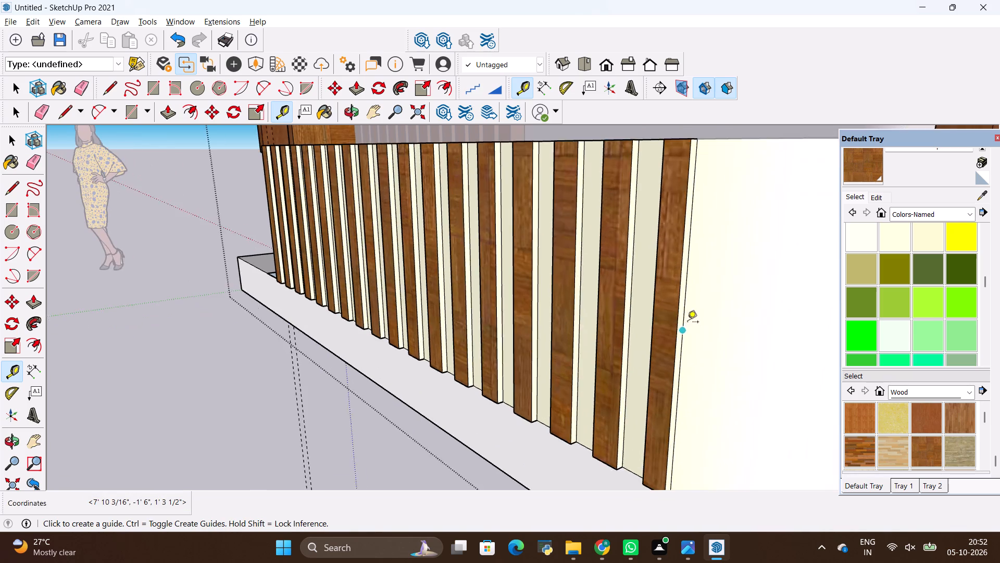
pyautogui.scroll(4, 687, 323)
pyautogui.click(685, 305)
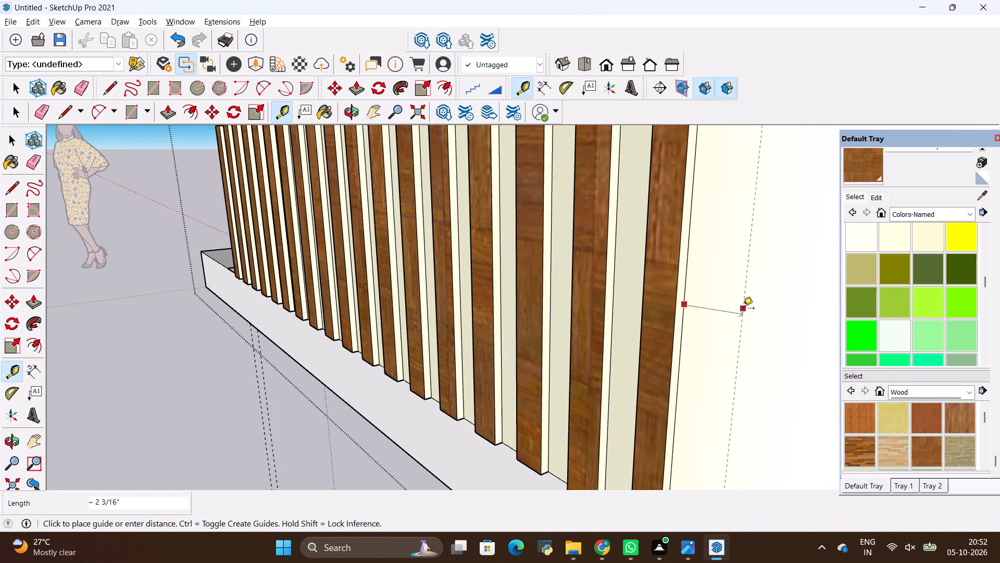
pyautogui.press('BackSpace')
pyautogui.press('\\')
pyautogui.press('BackSpace')
pyautogui.press('BackSpace')
pyautogui.press('2')
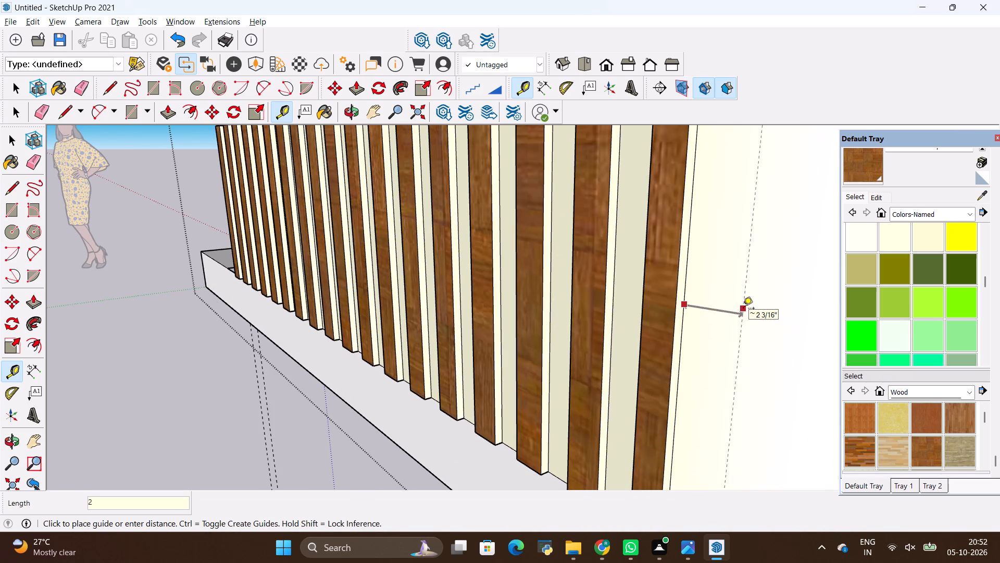
pyautogui.hotkey('shift', '"')
pyautogui.press('Return')
# Offset a second vertical guide 2" from the first one across the right rounded end.
pyautogui.scroll(-8, 622, 343)
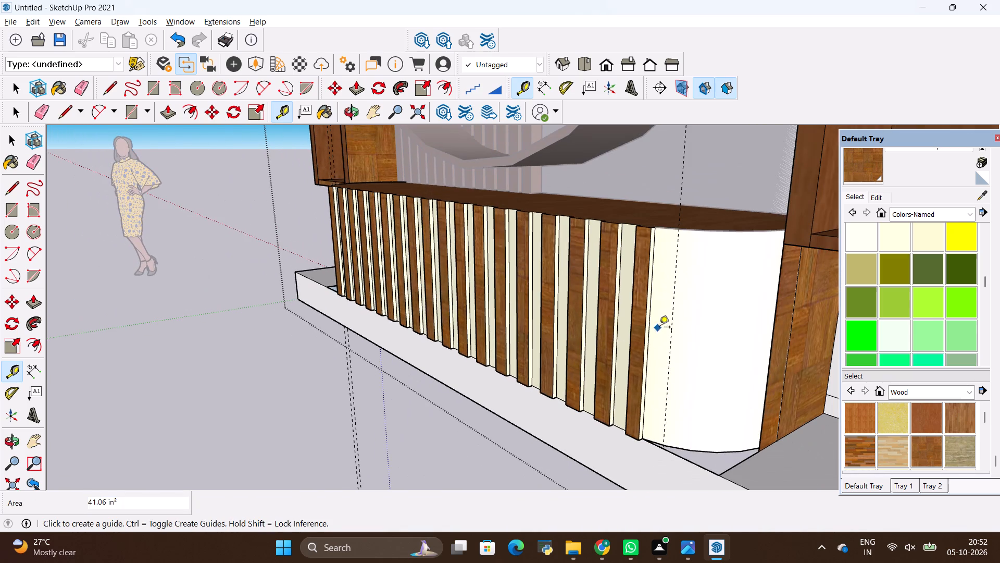
pyautogui.click(670, 321)
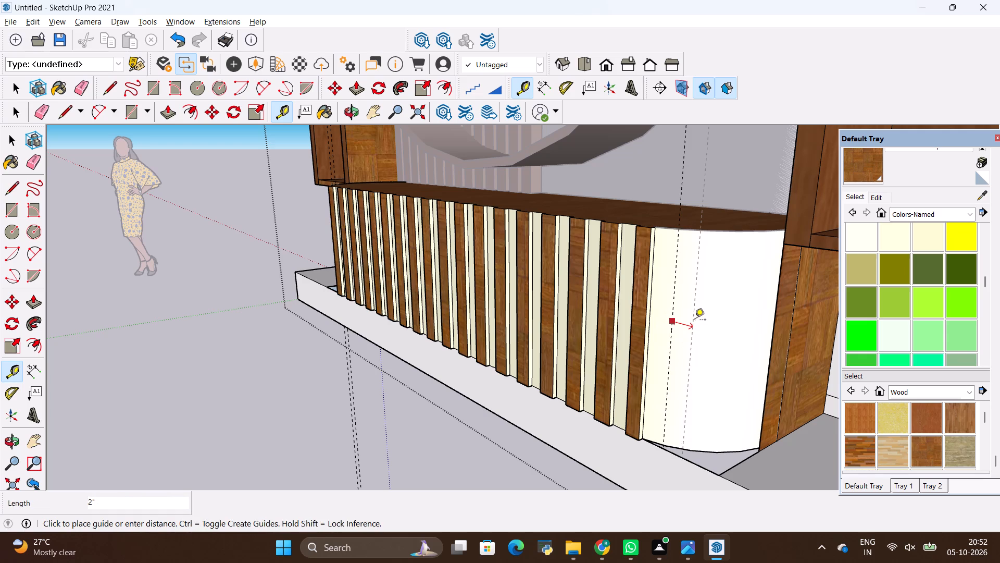
pyautogui.press('BackSpace')
pyautogui.write('2"')
pyautogui.press('Return')
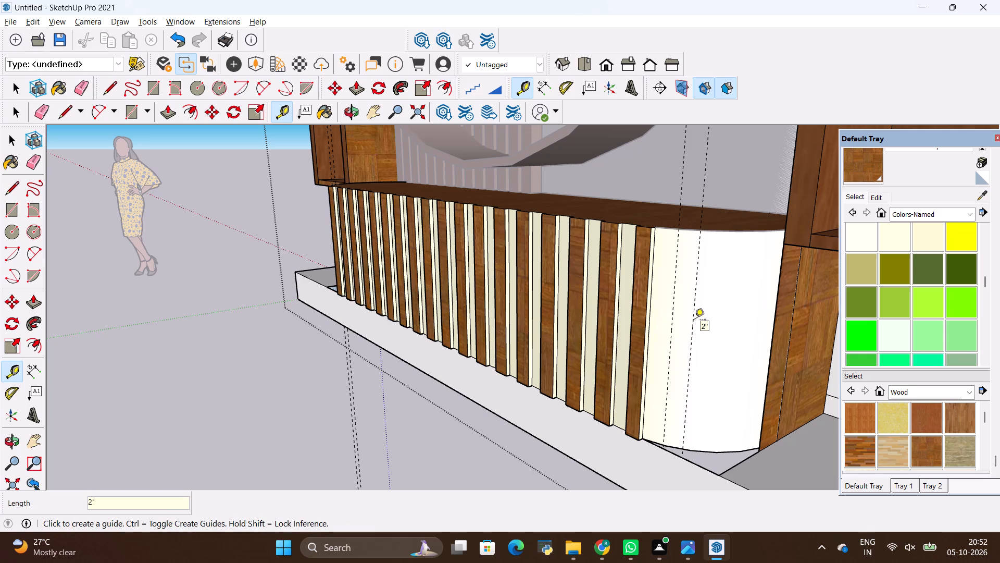
# Place three more vertical guides freehand, each offset from the previous one, across the rest of the right rounded end.
pyautogui.click(693, 314)
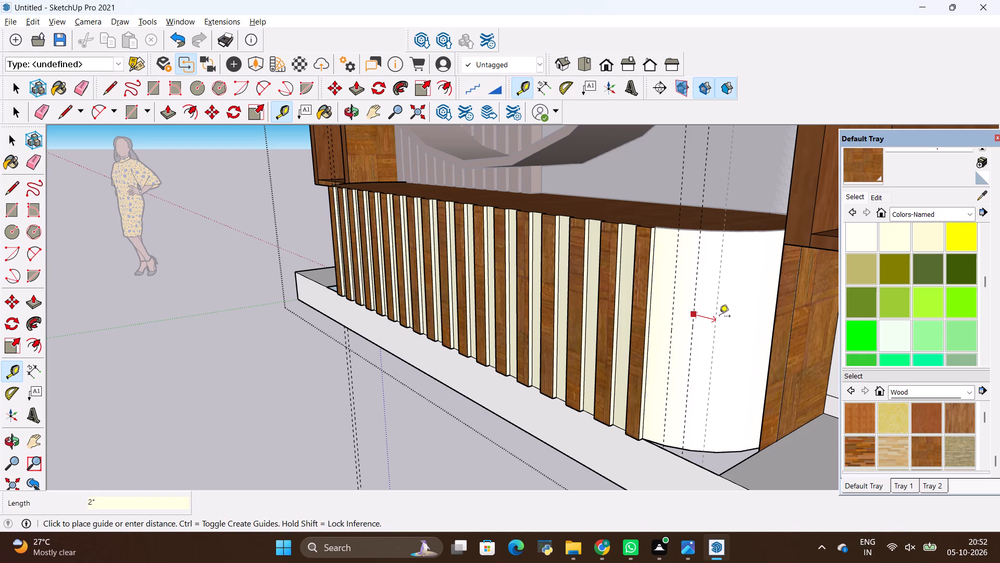
pyautogui.click(717, 317)
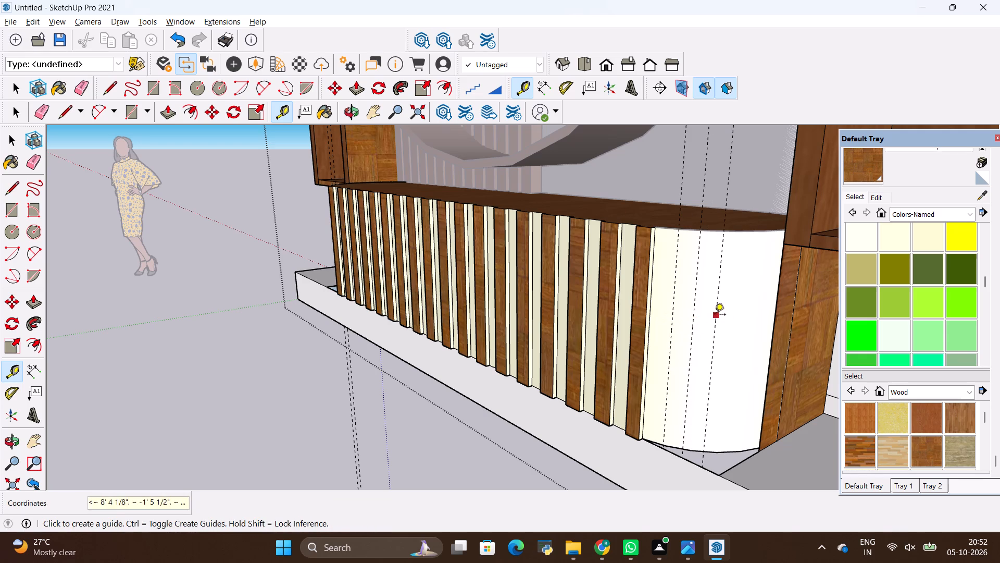
pyautogui.click(715, 315)
pyautogui.click(742, 310)
pyautogui.click(741, 315)
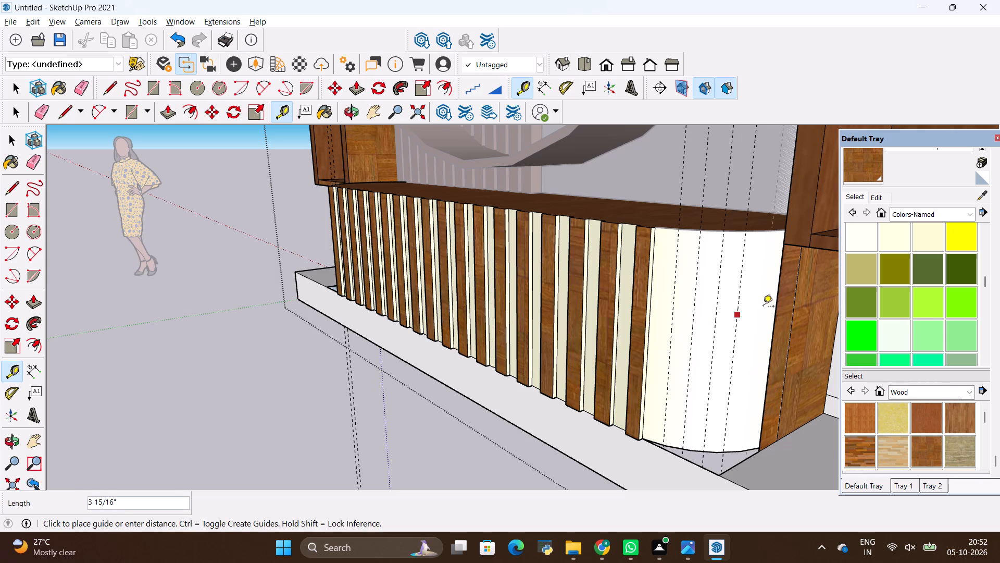
pyautogui.click(759, 308)
pyautogui.scroll(-6, 715, 358)
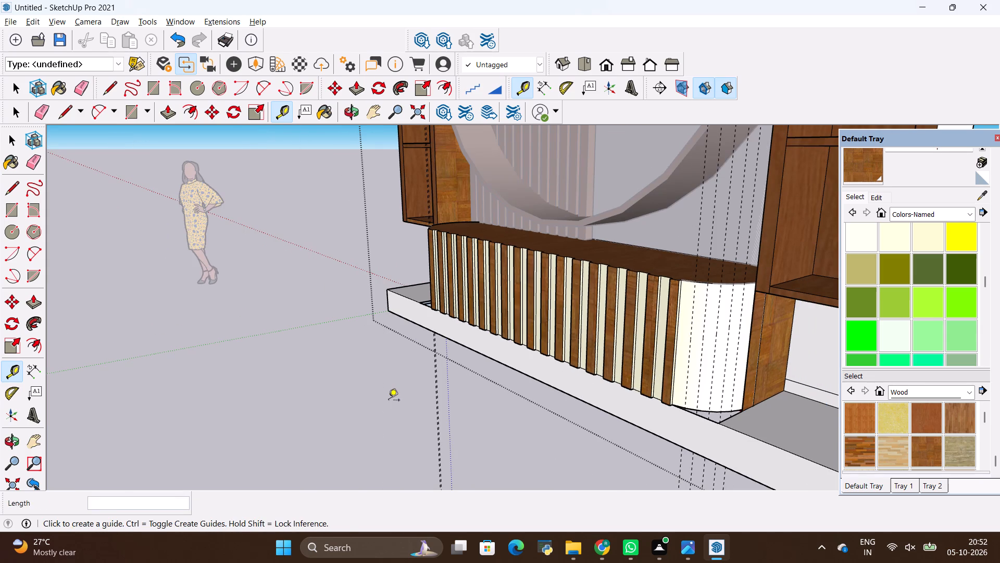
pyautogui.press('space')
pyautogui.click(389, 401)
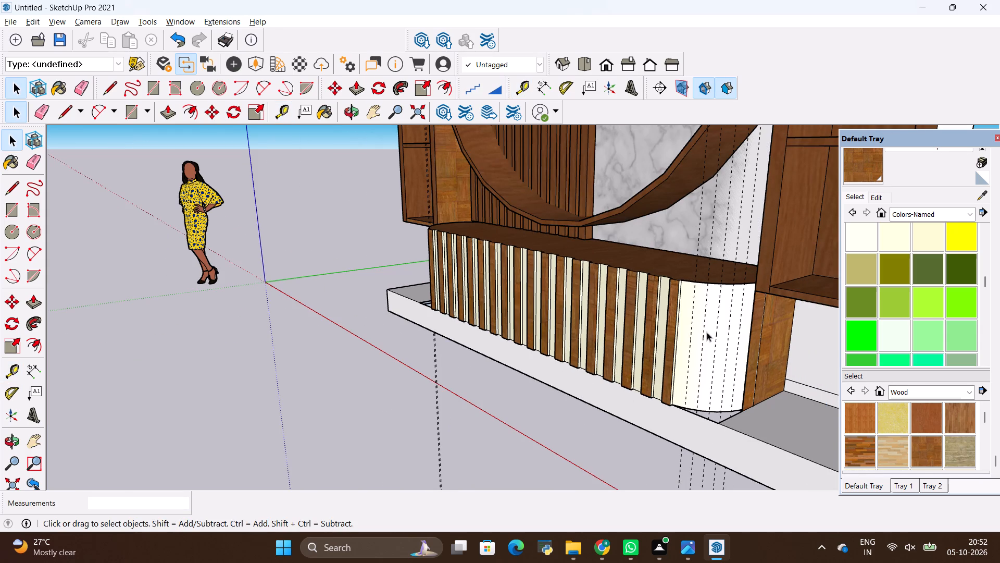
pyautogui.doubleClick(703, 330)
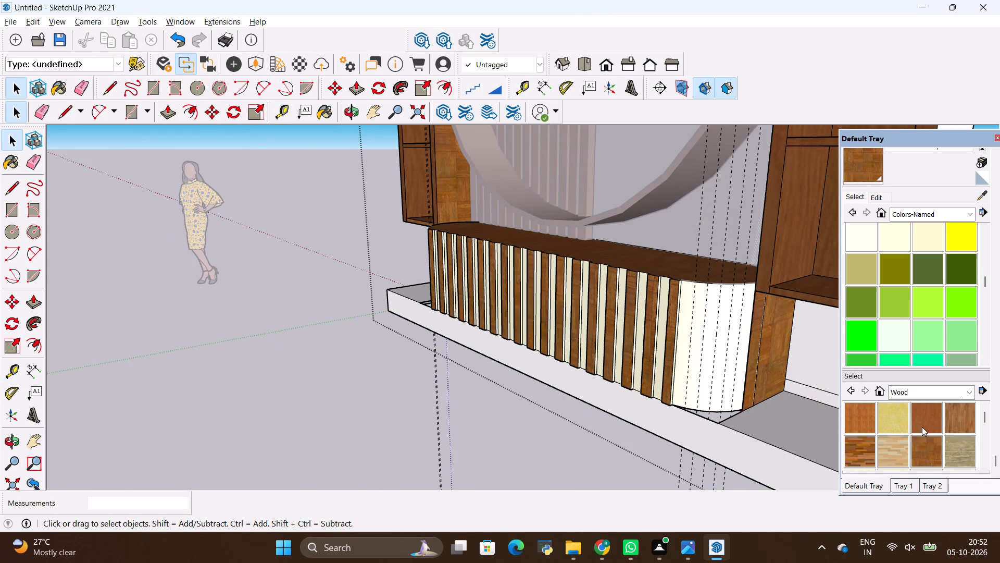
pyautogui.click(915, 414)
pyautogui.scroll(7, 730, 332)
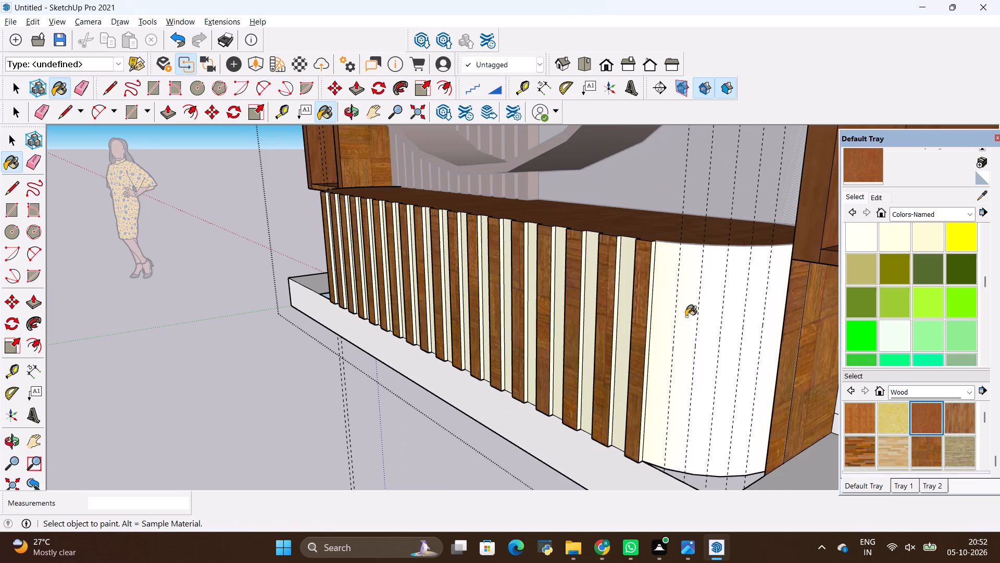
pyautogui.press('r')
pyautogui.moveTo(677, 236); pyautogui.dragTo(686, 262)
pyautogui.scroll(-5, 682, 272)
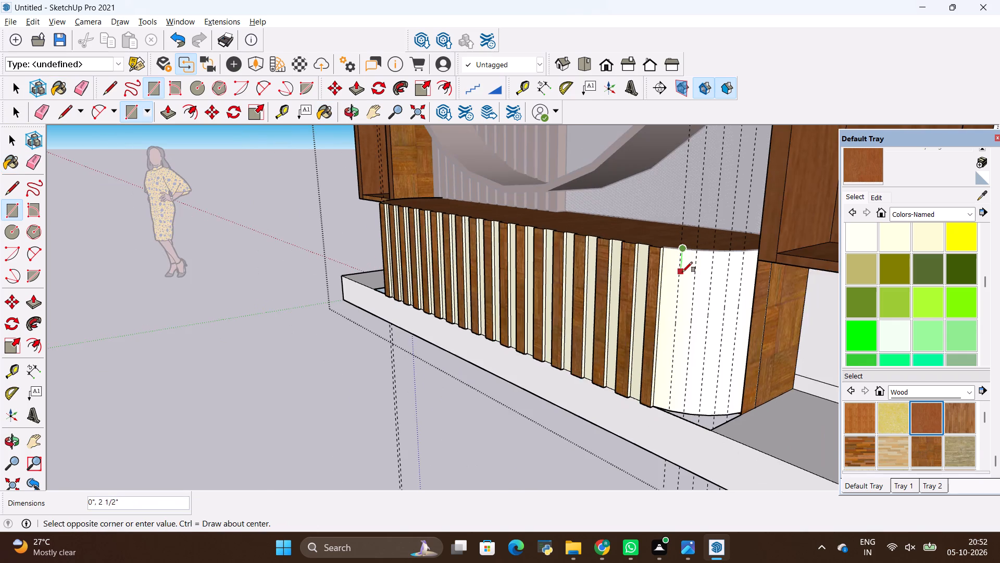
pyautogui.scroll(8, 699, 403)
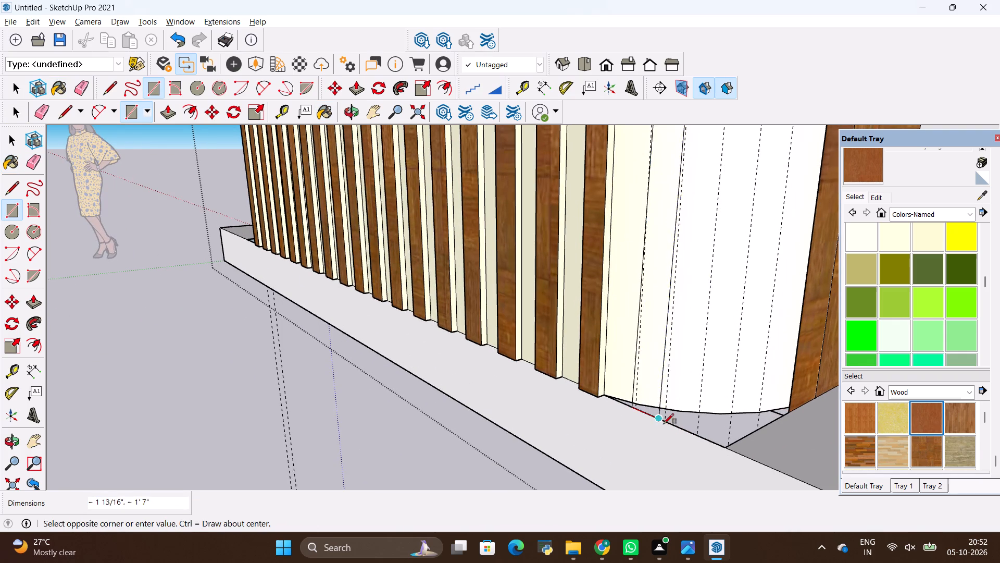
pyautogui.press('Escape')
# Draw a vertical line about 1' 7" long at the first guide, from the rounded end's top edge to its bottom edge, and leave the group.
pyautogui.press('l')
pyautogui.scroll(-4, 656, 444)
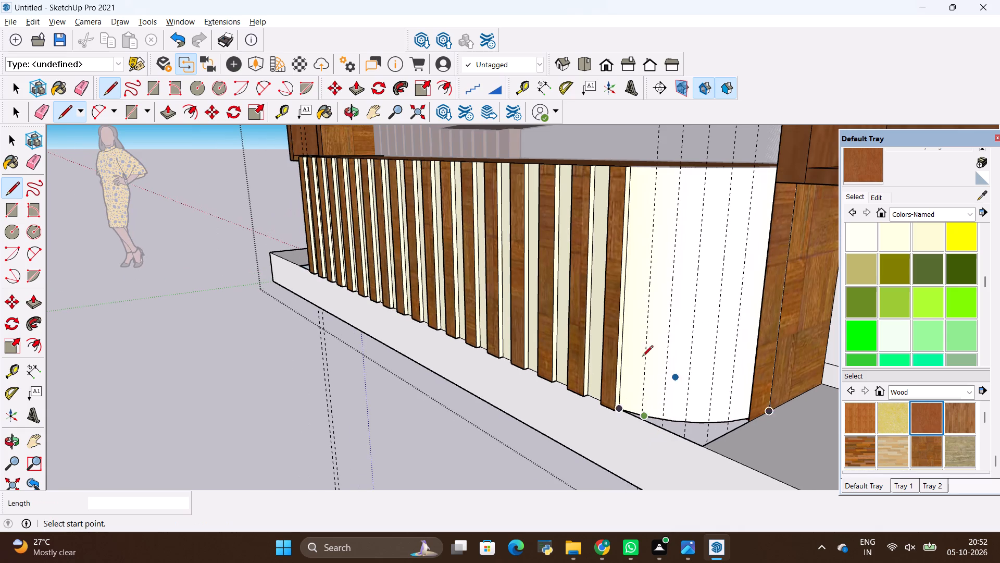
pyautogui.click(657, 168)
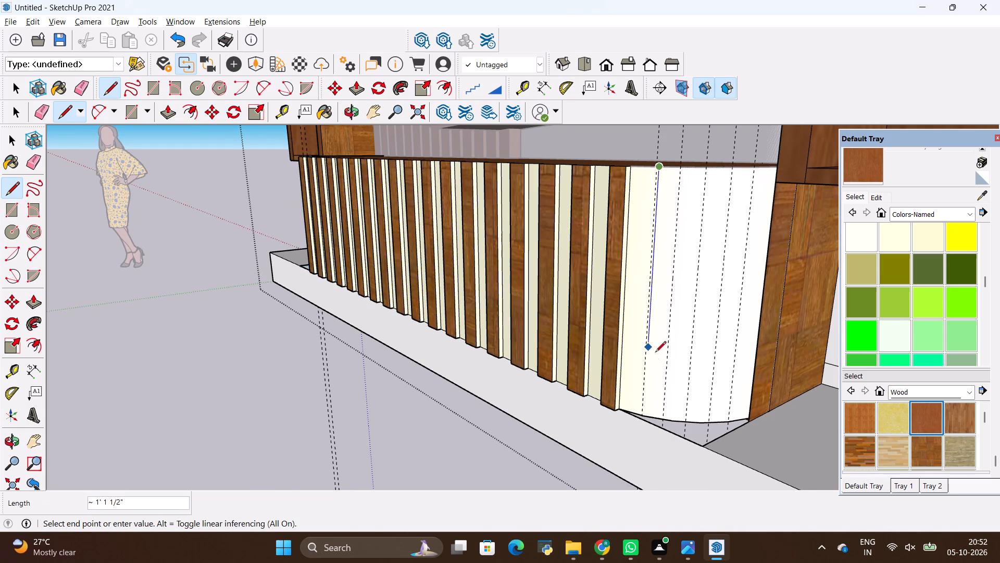
pyautogui.scroll(4, 645, 417)
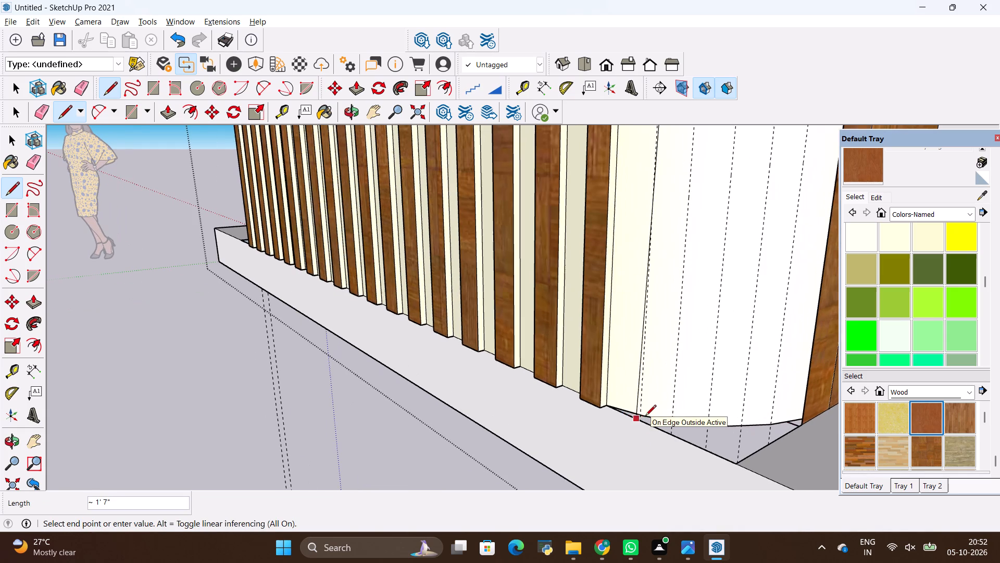
pyautogui.click(646, 408)
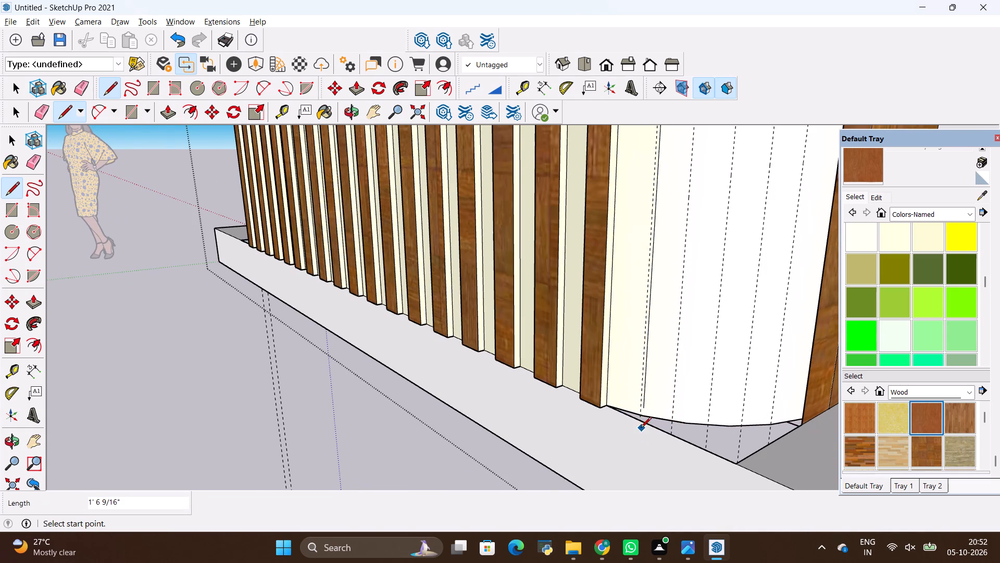
pyautogui.scroll(6, 640, 426)
pyautogui.click(652, 391)
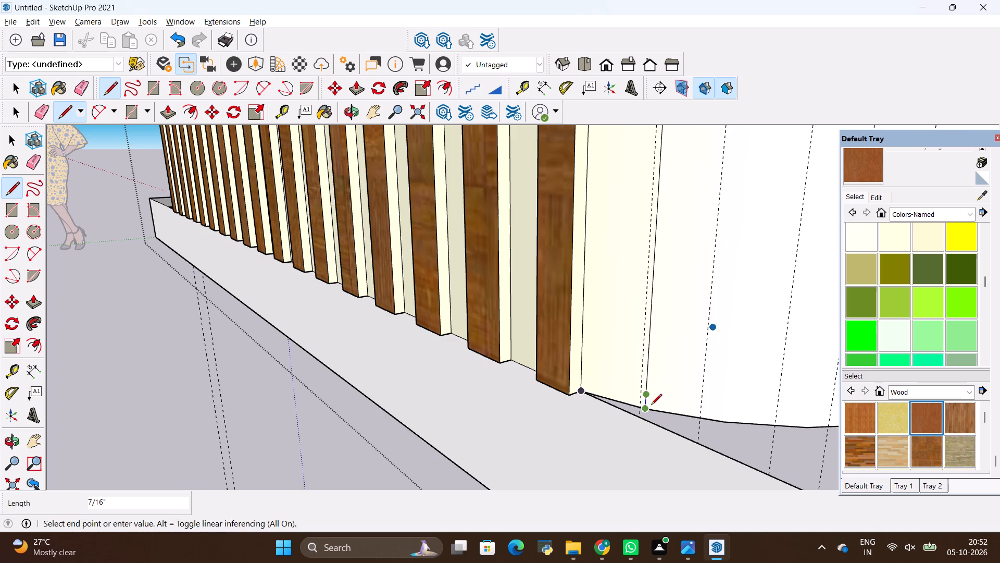
pyautogui.click(651, 406)
pyautogui.press('space')
pyautogui.click(304, 447)
# Draw a vertical line at the second guide, from the rounded end's bottom edge up to its top edge.
pyautogui.scroll(-4, 394, 414)
pyautogui.press('l')
pyautogui.scroll(4, 562, 425)
pyautogui.scroll(-4, 567, 414)
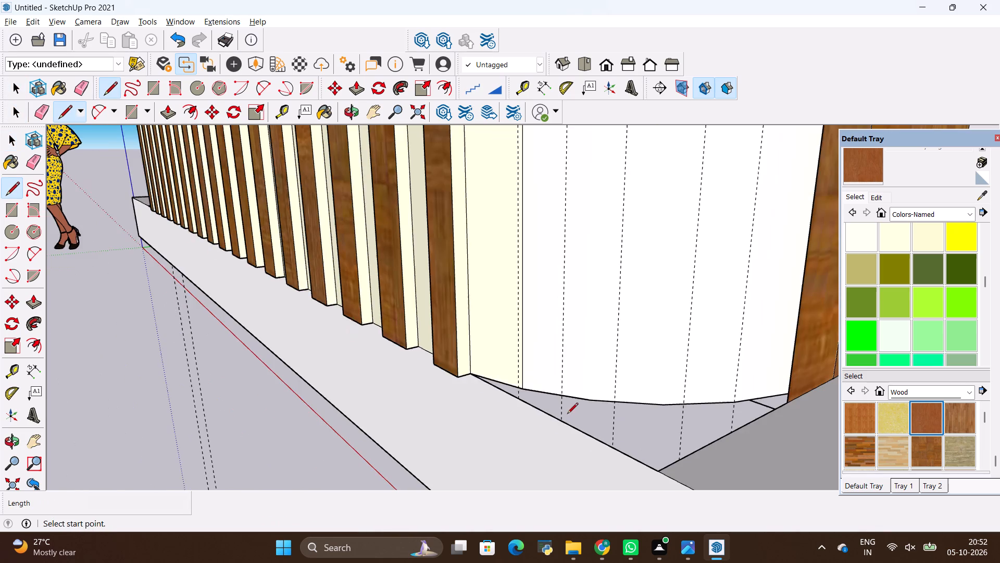
pyautogui.scroll(3, 581, 383)
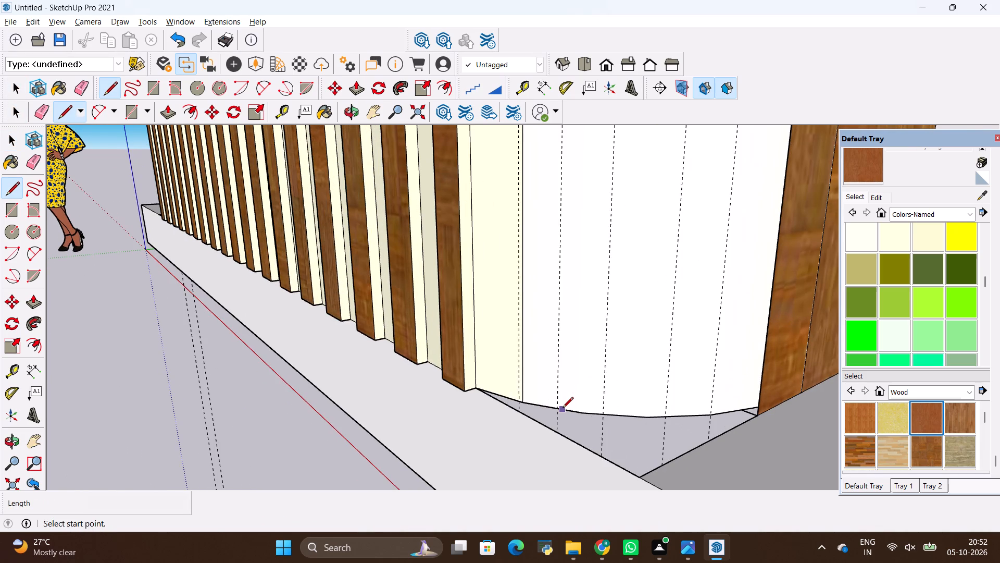
pyautogui.click(562, 409)
pyautogui.scroll(-10, 558, 341)
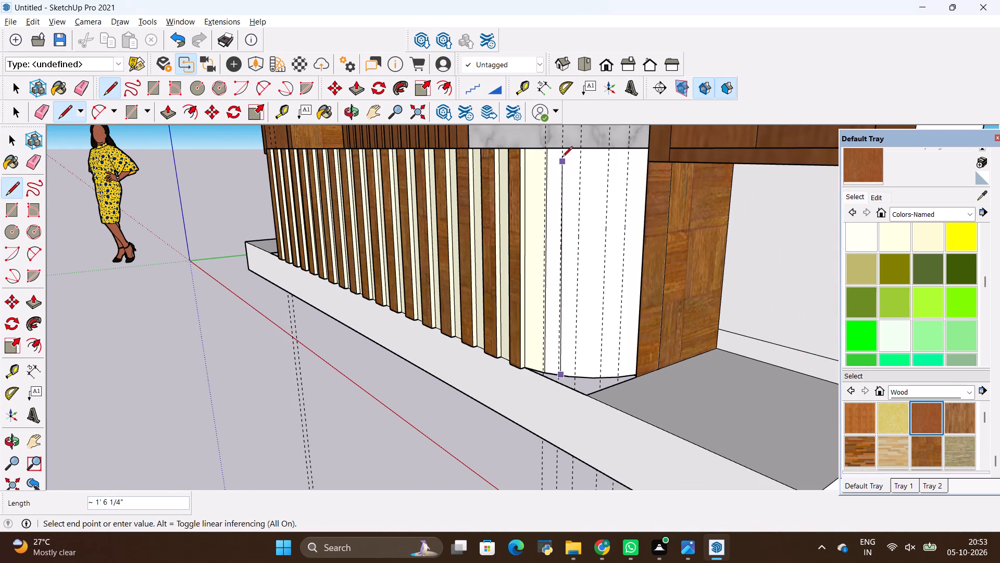
pyautogui.click(562, 149)
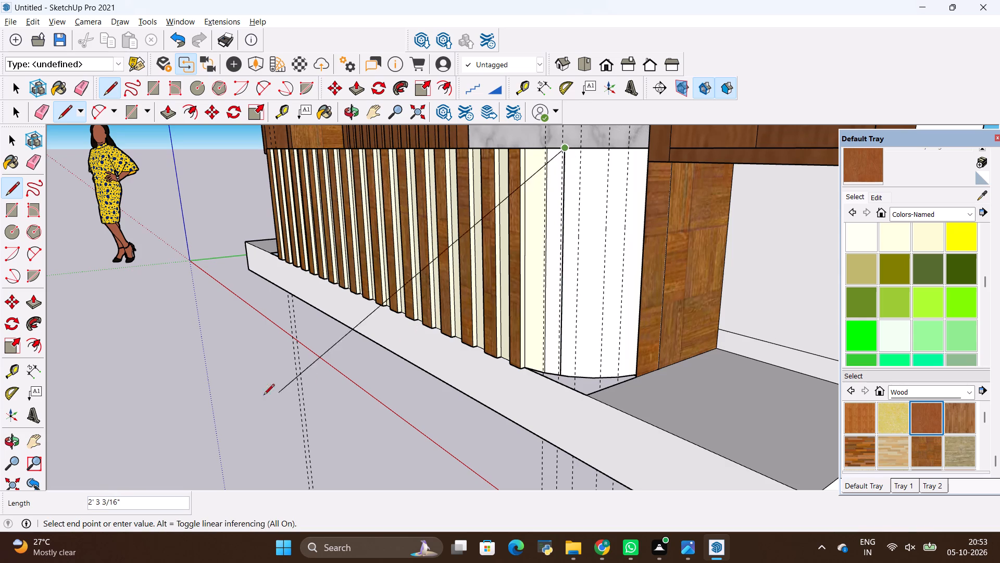
pyautogui.press('Escape')
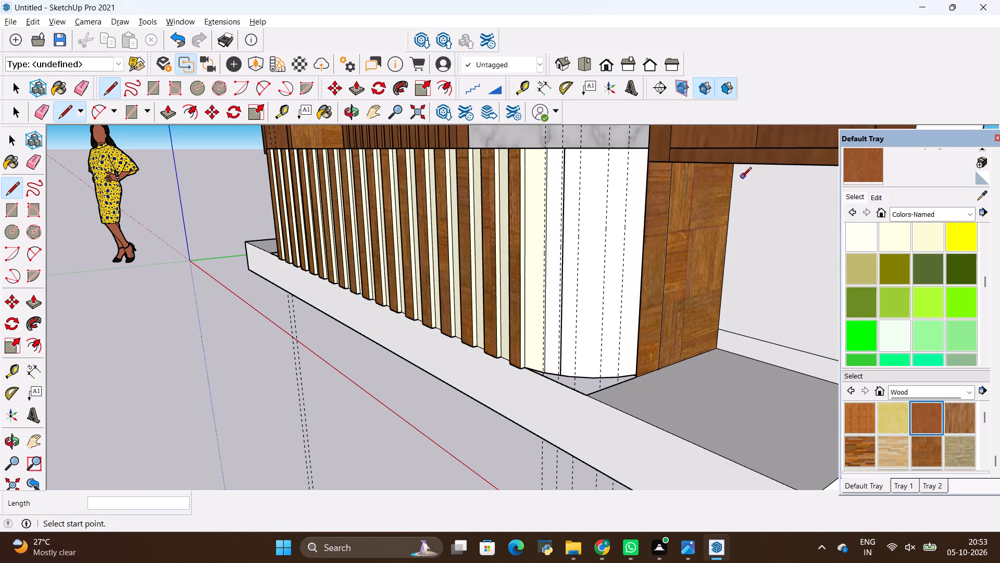
# Draw a vertical line at the third guide, from the rounded end's top edge down to its bottom edge.
pyautogui.press('l')
pyautogui.scroll(5, 579, 145)
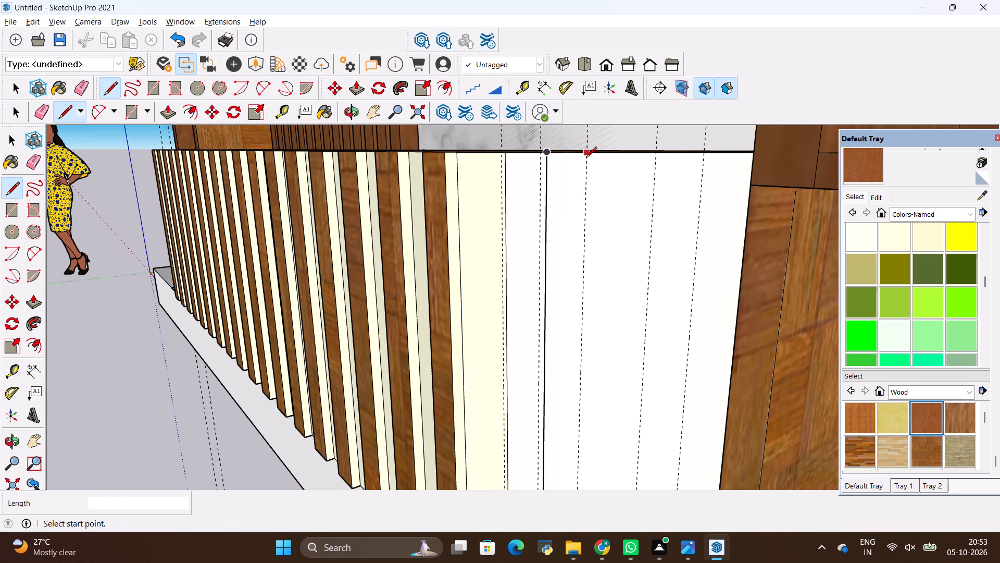
pyautogui.click(587, 158)
pyautogui.scroll(-9, 550, 195)
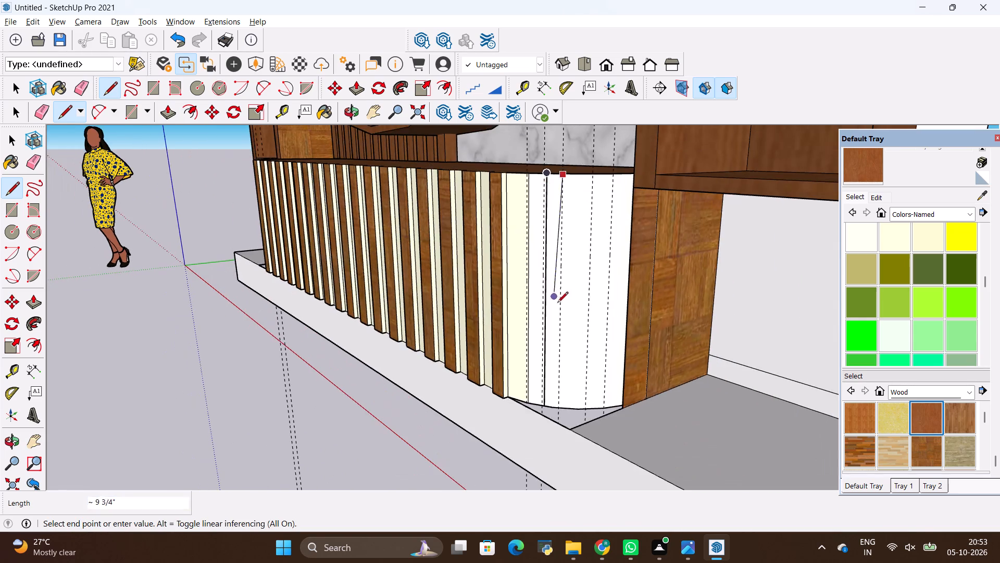
pyautogui.scroll(4, 557, 306)
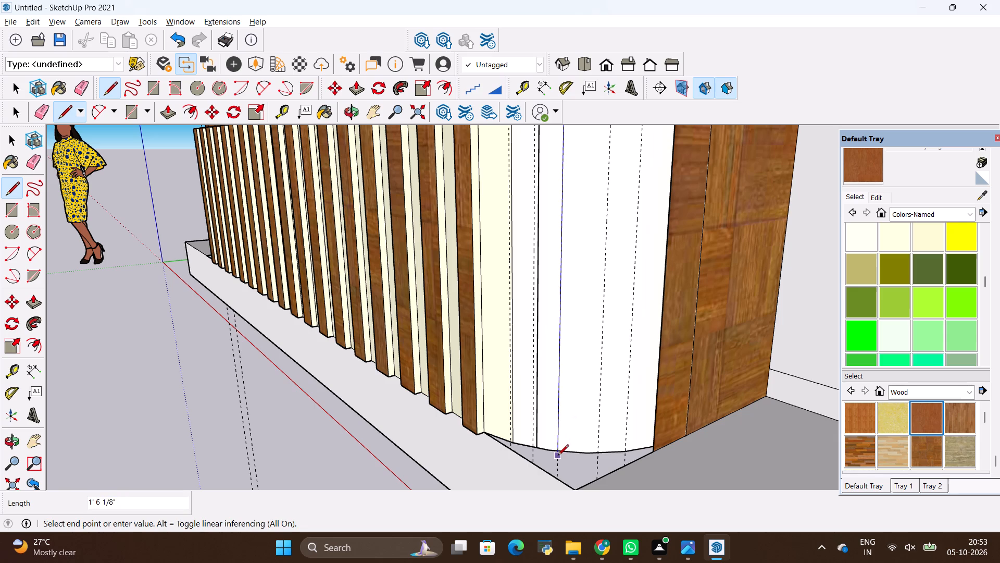
pyautogui.click(557, 457)
pyautogui.press('space')
pyautogui.click(145, 389)
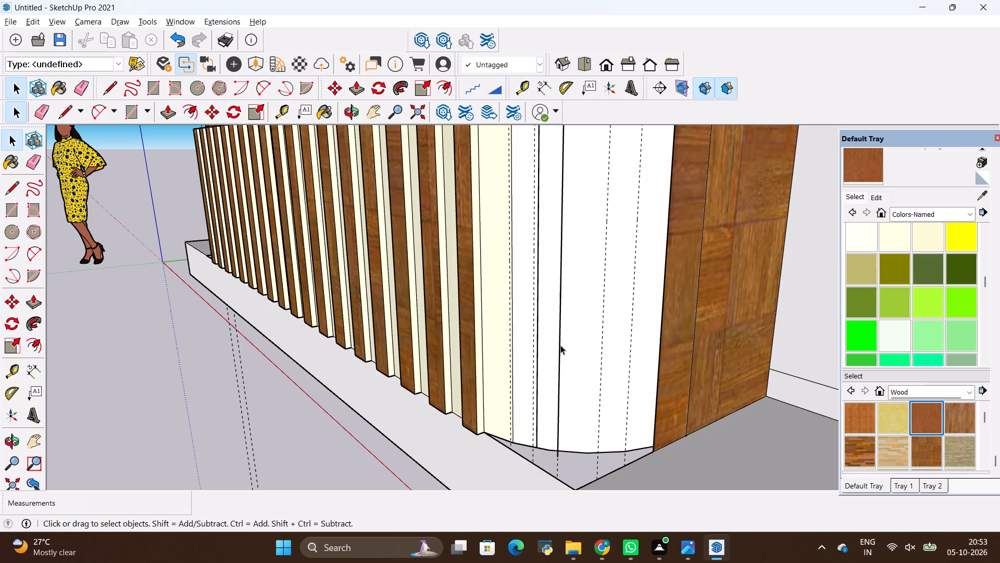
# Open the console group and select faces between the new lines to check how the right rounded end is divided, viewing it from the front.
pyautogui.click(550, 344)
pyautogui.doubleClick(550, 344)
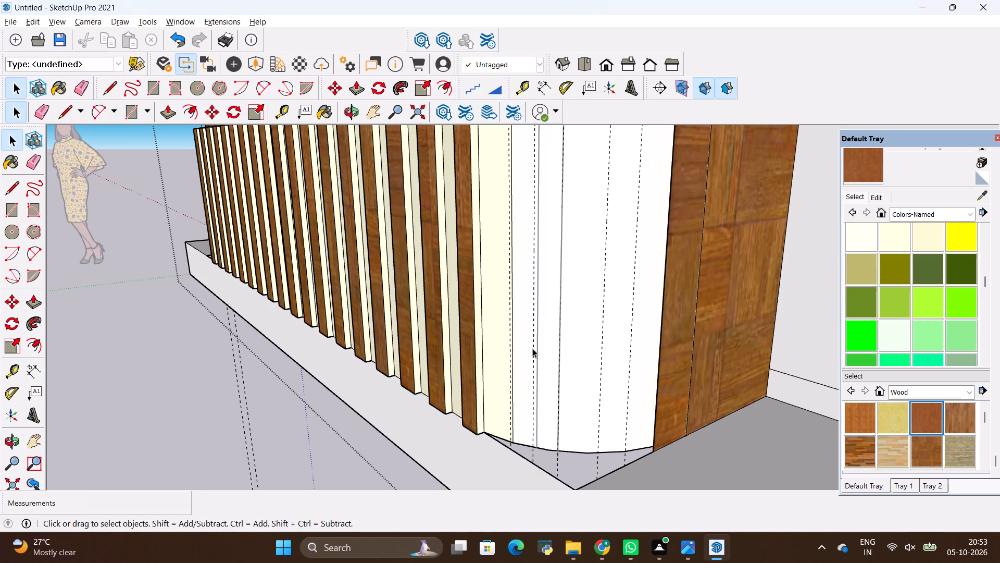
pyautogui.click(532, 348)
pyautogui.click(524, 351)
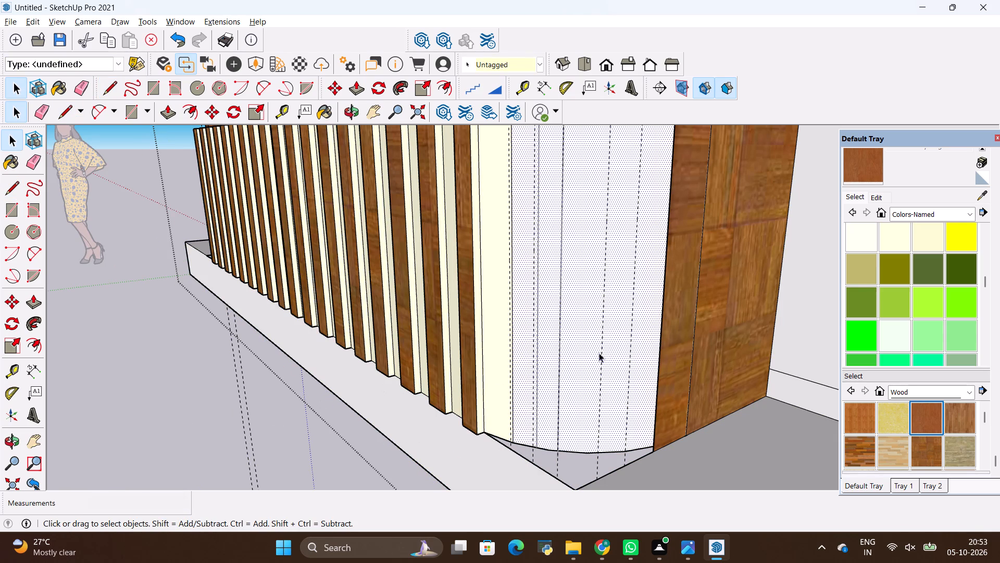
pyautogui.click(502, 359)
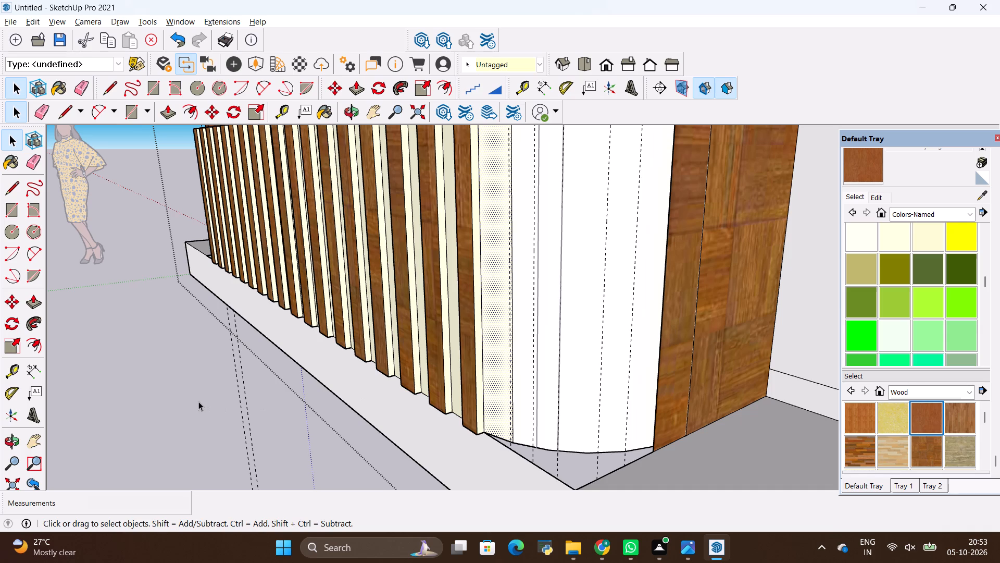
pyautogui.press('space')
pyautogui.click(198, 401)
pyautogui.scroll(-9, 537, 374)
pyautogui.moveTo(406, 343); pyautogui.dragTo(579, 423, button='middle')
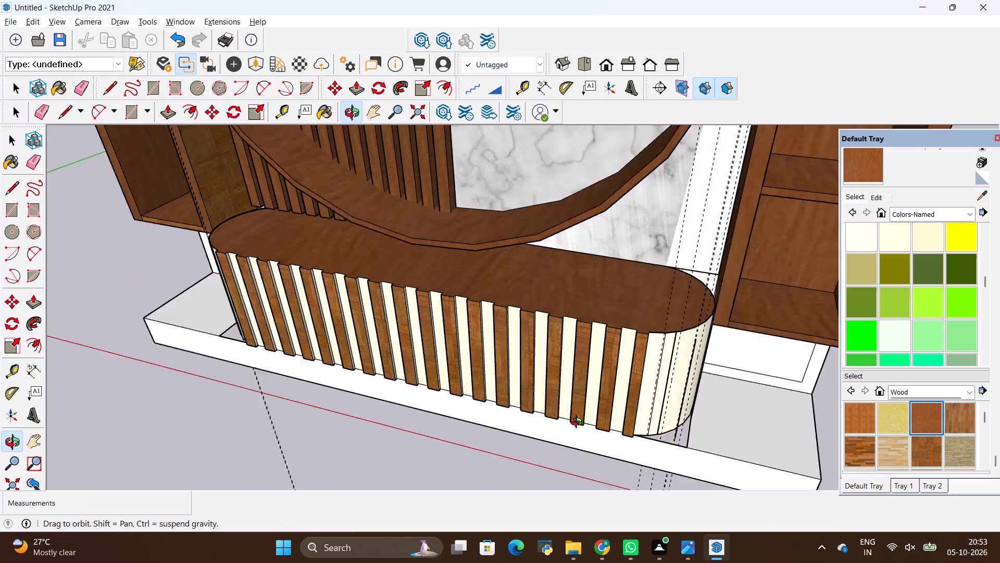
pyautogui.moveTo(579, 423); pyautogui.dragTo(573, 345, button='middle')
pyautogui.scroll(3, 708, 273)
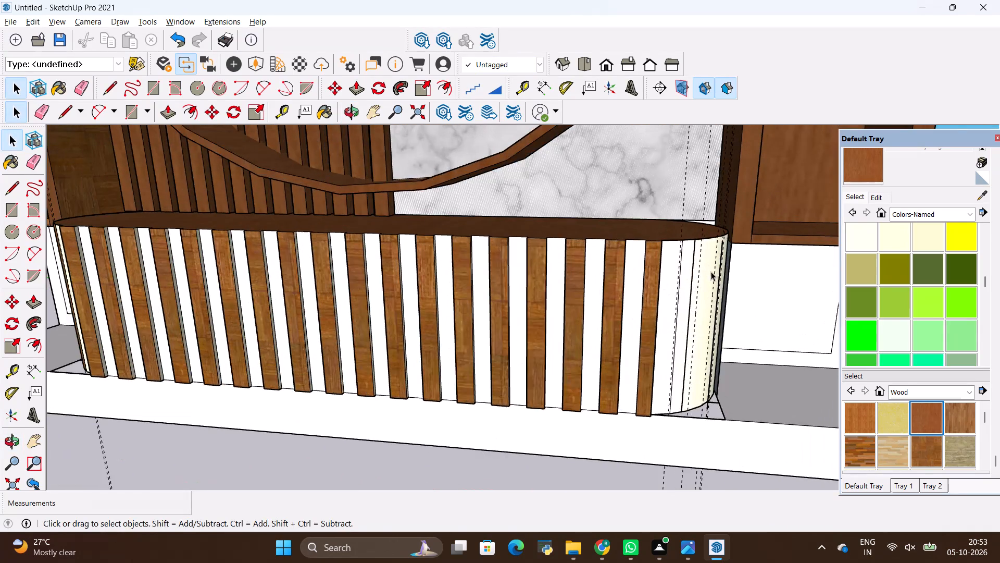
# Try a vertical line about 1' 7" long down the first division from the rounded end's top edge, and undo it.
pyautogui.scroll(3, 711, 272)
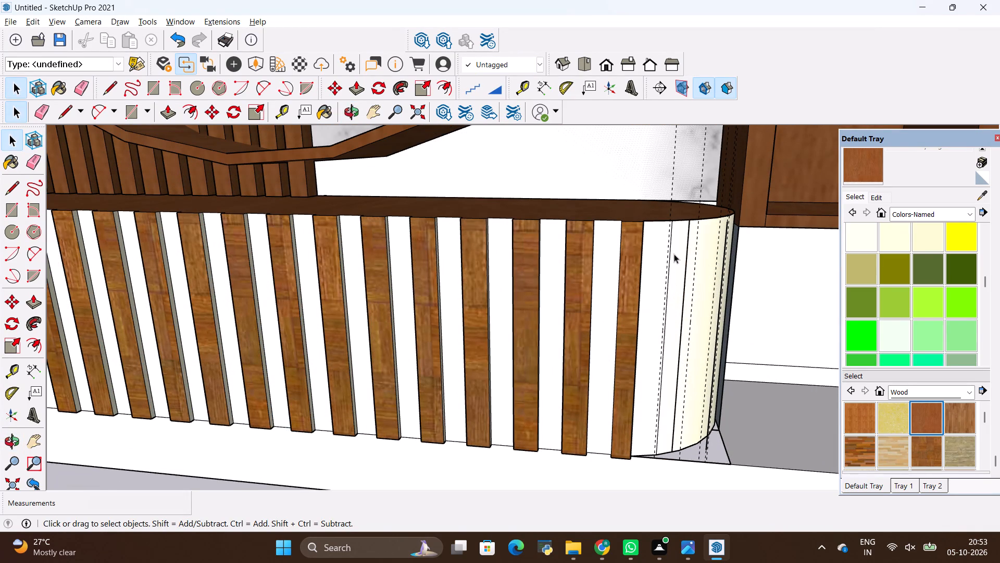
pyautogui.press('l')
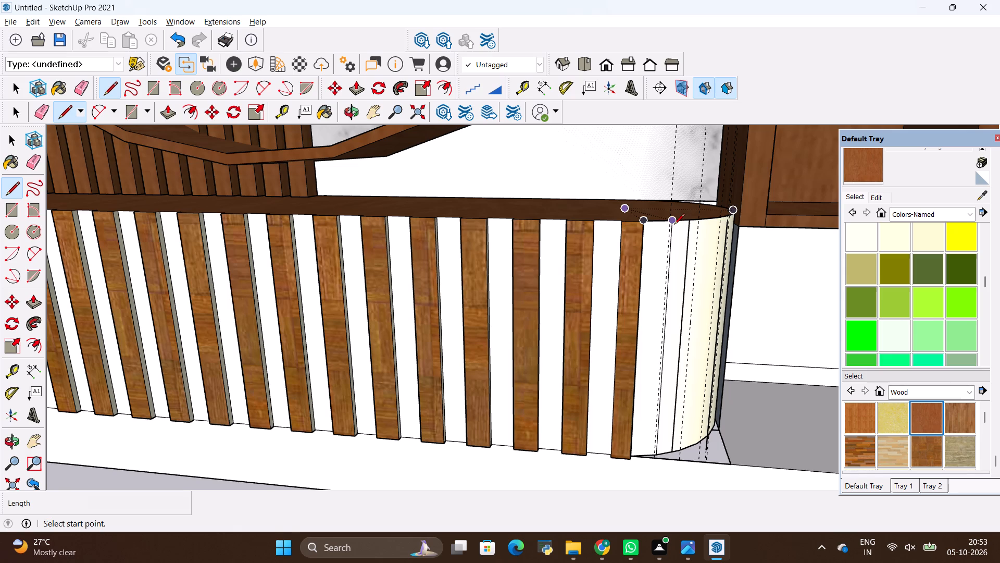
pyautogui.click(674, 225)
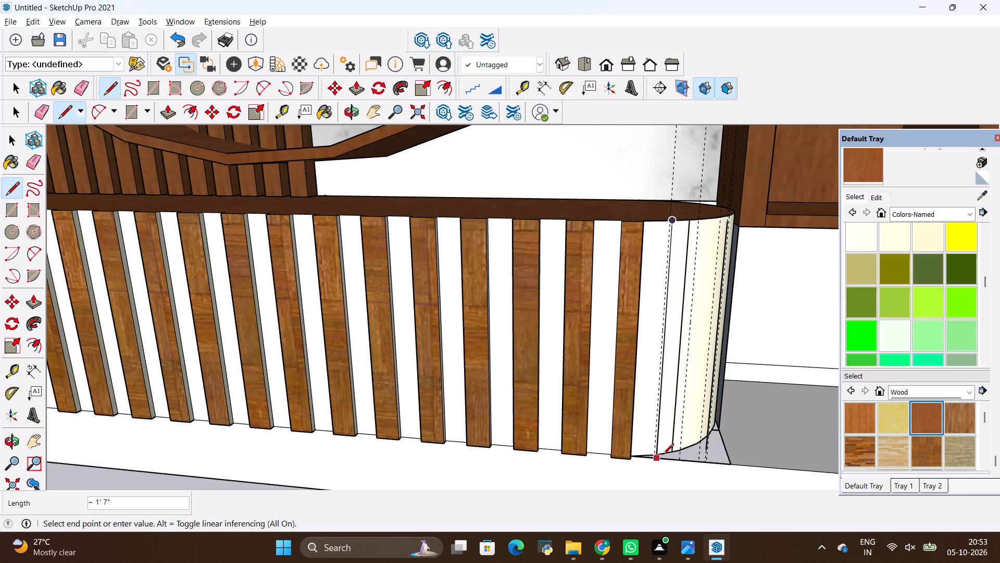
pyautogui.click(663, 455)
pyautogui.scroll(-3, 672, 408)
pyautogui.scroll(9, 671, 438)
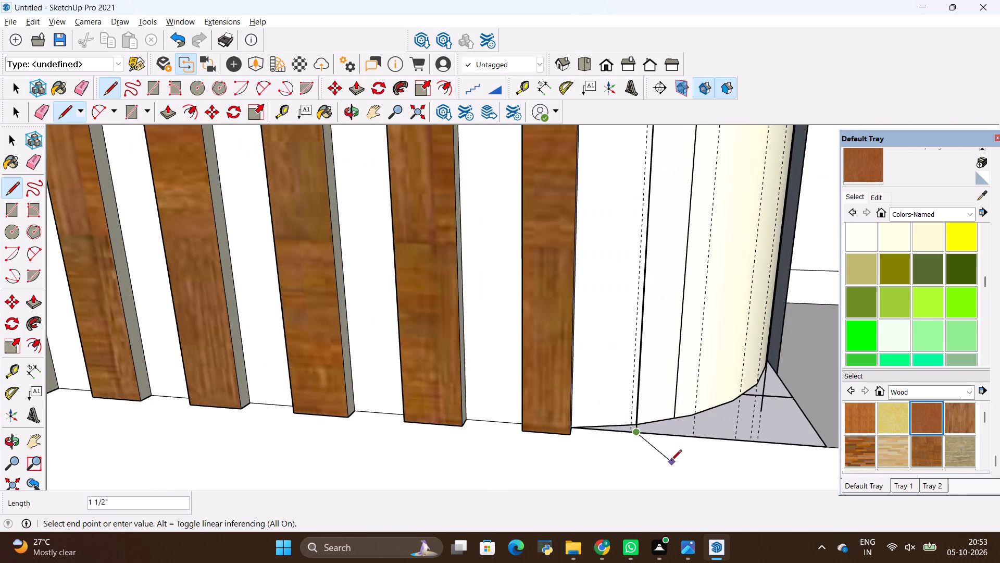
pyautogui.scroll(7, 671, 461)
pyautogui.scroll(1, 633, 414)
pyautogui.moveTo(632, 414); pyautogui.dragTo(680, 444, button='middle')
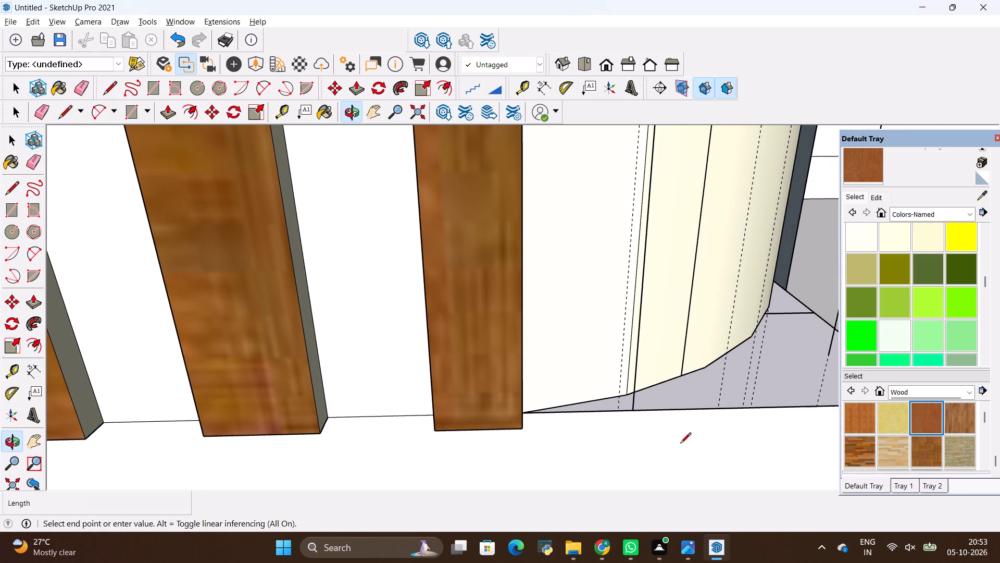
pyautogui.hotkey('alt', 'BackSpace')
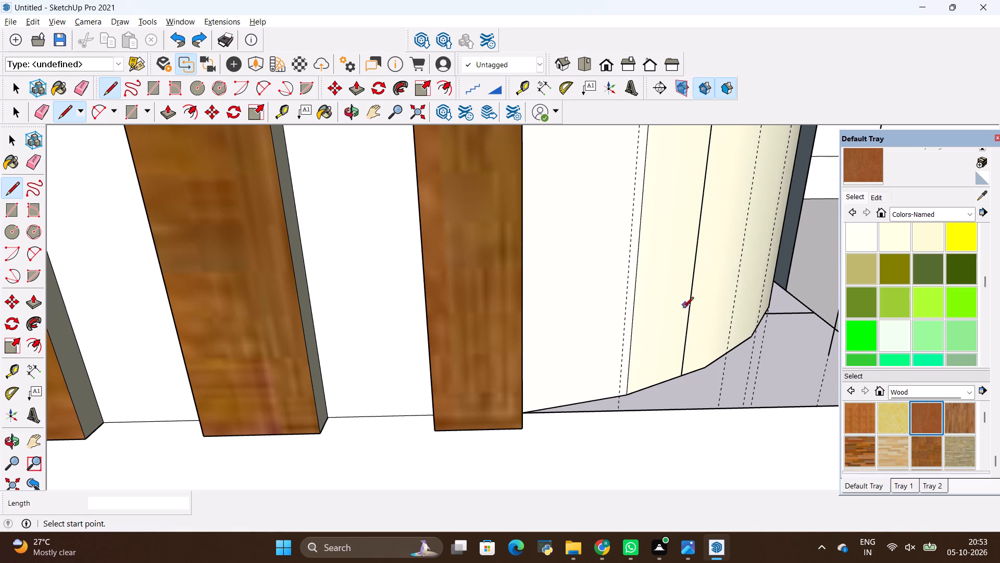
# Draw a vertical line up the first division from the rounded end's bottom edge, continuing it along the top edge past the second division.
pyautogui.press('l')
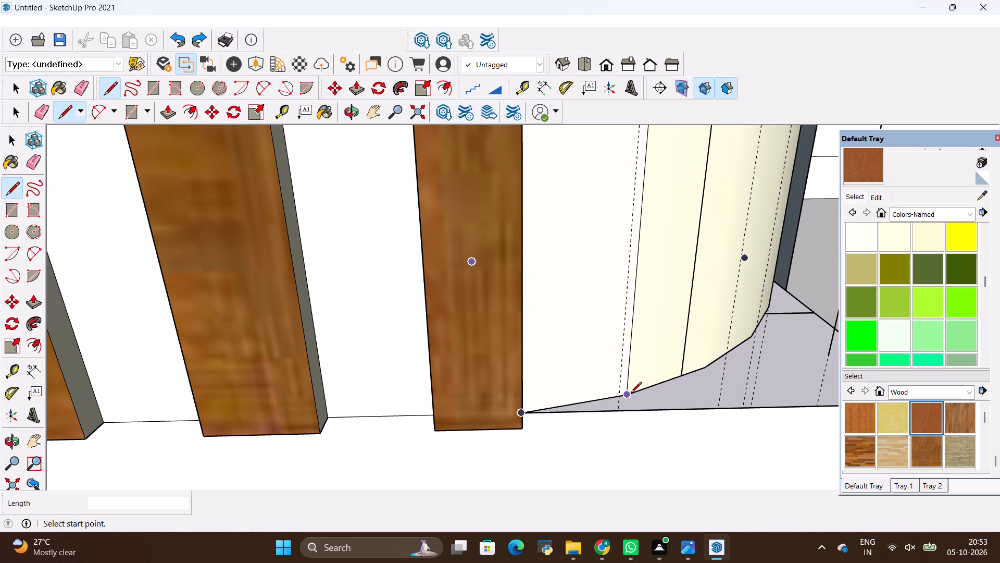
pyautogui.click(631, 394)
pyautogui.scroll(-16, 625, 419)
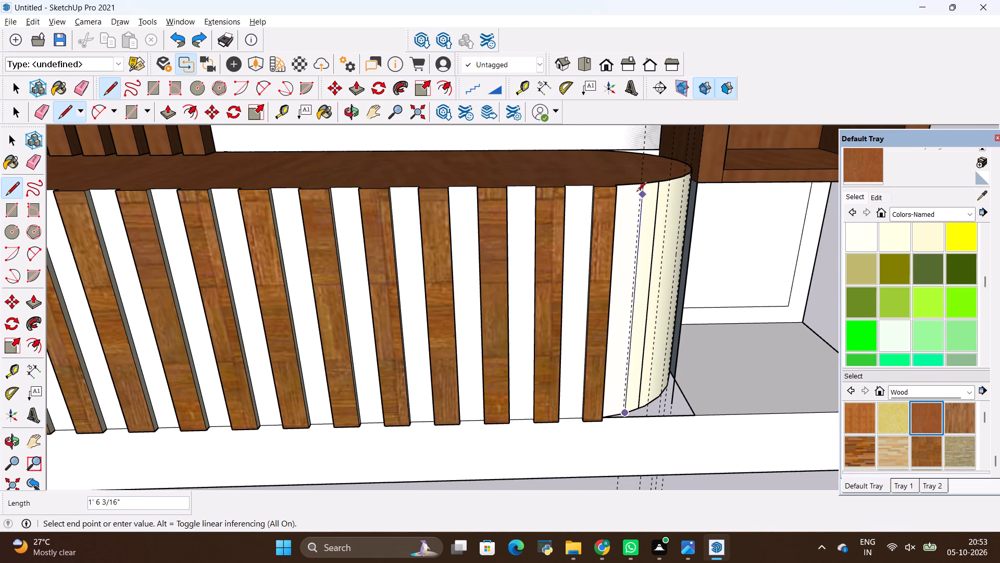
pyautogui.scroll(2, 637, 189)
pyautogui.click(641, 185)
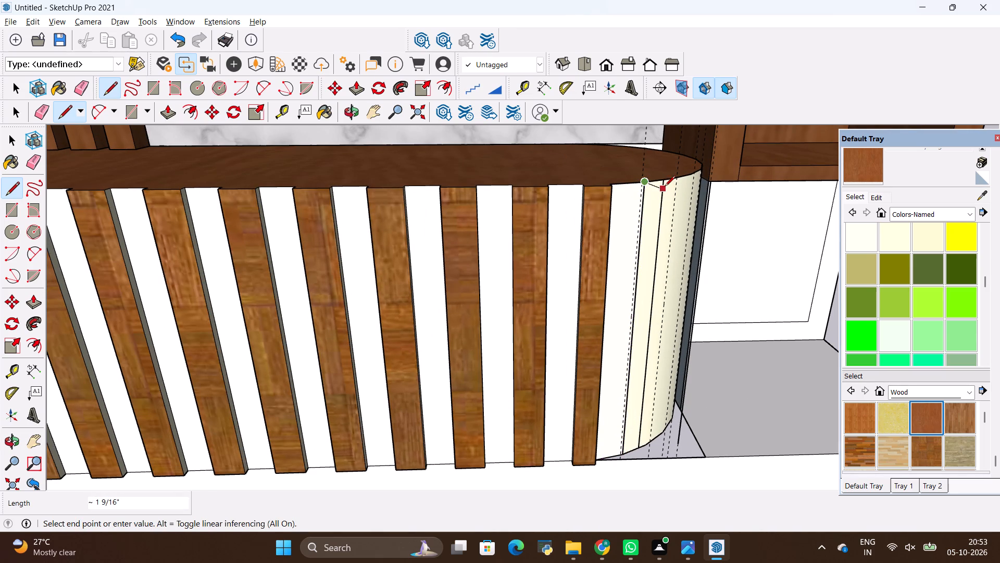
pyautogui.click(676, 181)
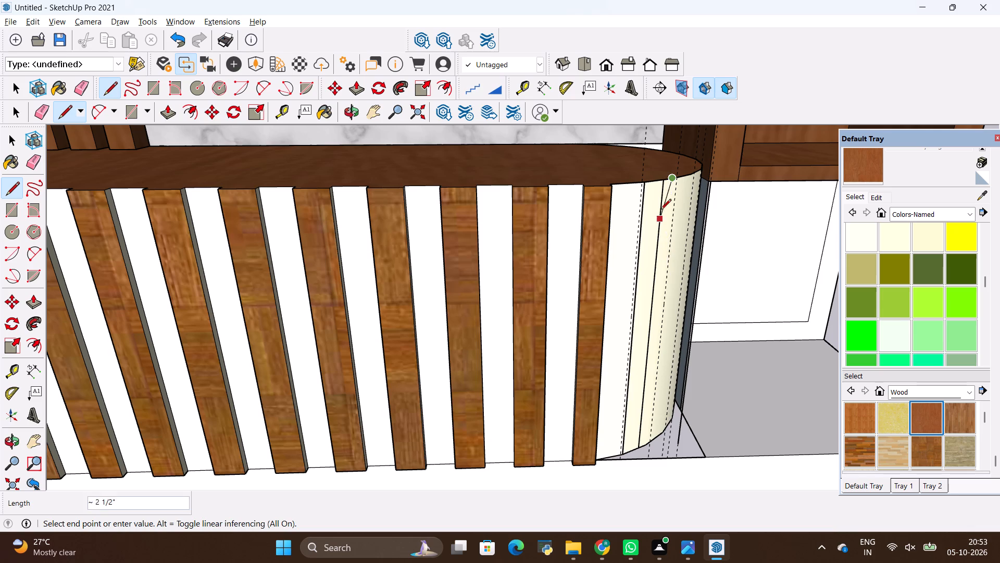
pyautogui.press('Escape')
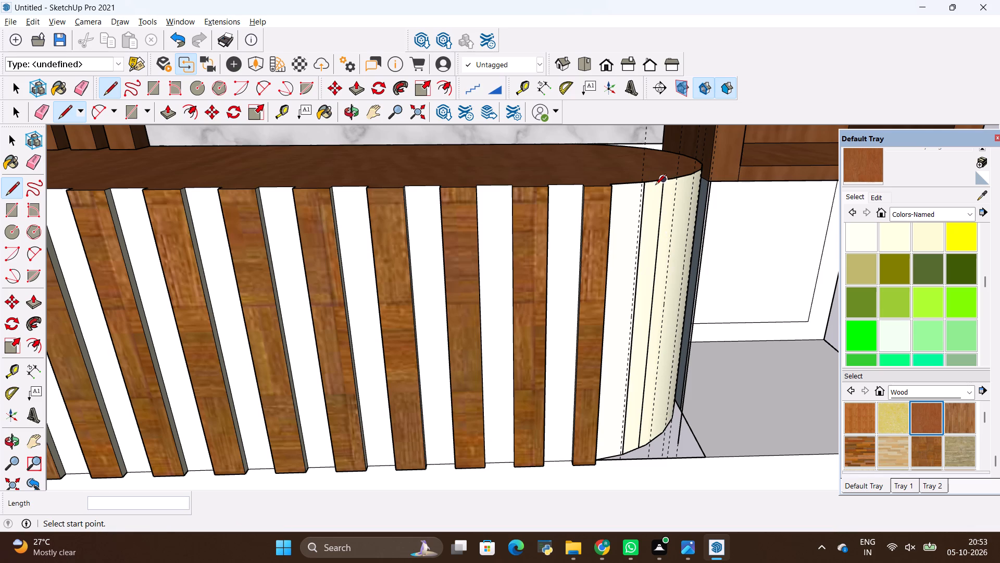
# Draw a vertical line 1' 7" long at the second division, from the rounded end's top edge down to its bottom edge.
pyautogui.press('l')
pyautogui.scroll(6, 660, 207)
pyautogui.moveTo(674, 158); pyautogui.dragTo(674, 163)
pyautogui.scroll(-9, 626, 253)
pyautogui.scroll(7, 643, 400)
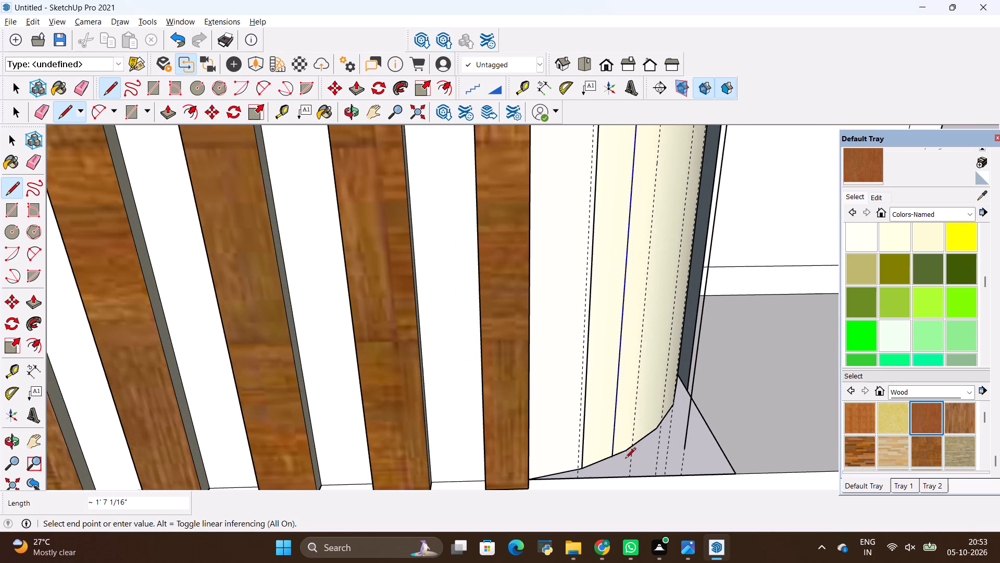
pyautogui.scroll(4, 615, 460)
pyautogui.click(608, 449)
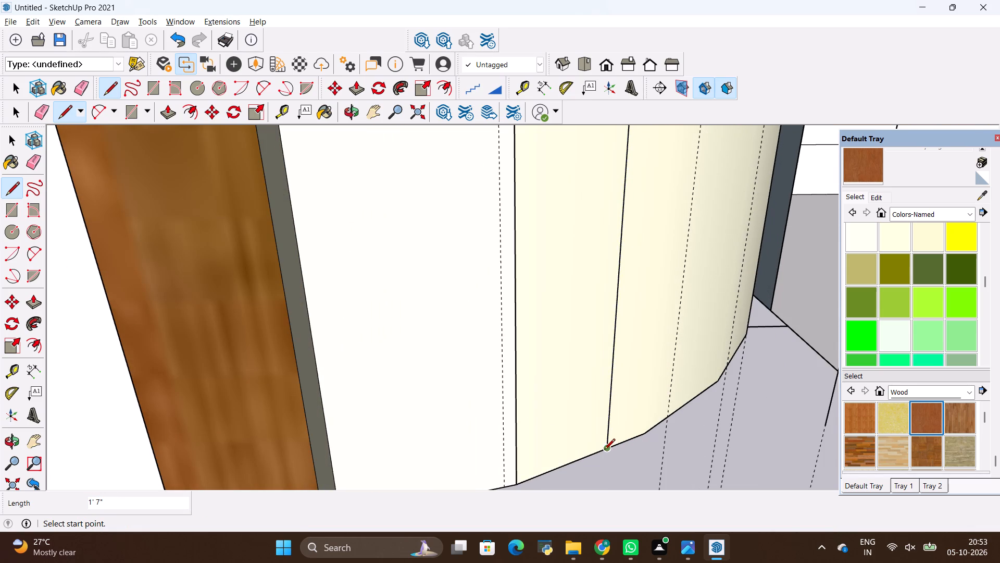
pyautogui.scroll(-16, 515, 423)
pyautogui.scroll(-6, 524, 413)
pyautogui.press('space')
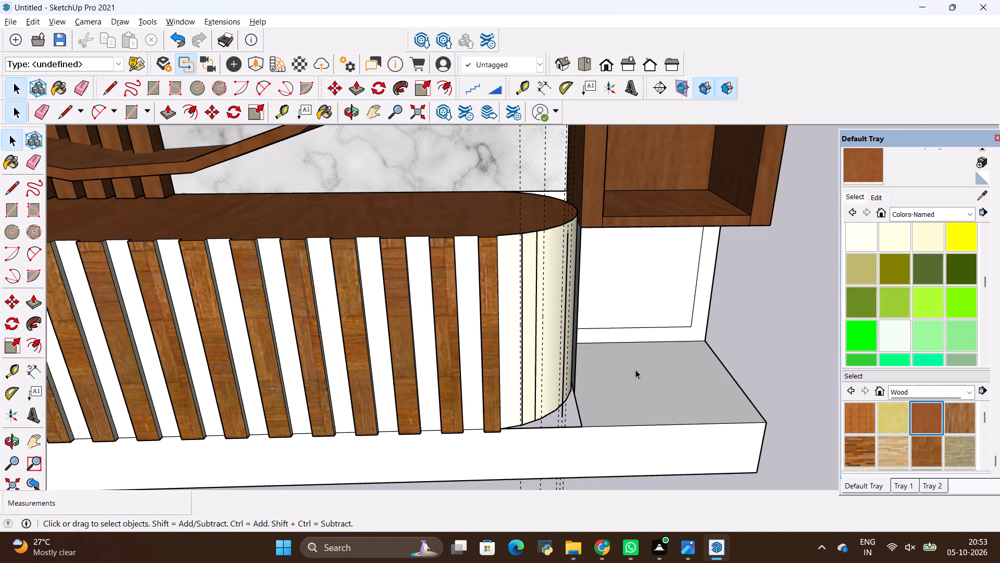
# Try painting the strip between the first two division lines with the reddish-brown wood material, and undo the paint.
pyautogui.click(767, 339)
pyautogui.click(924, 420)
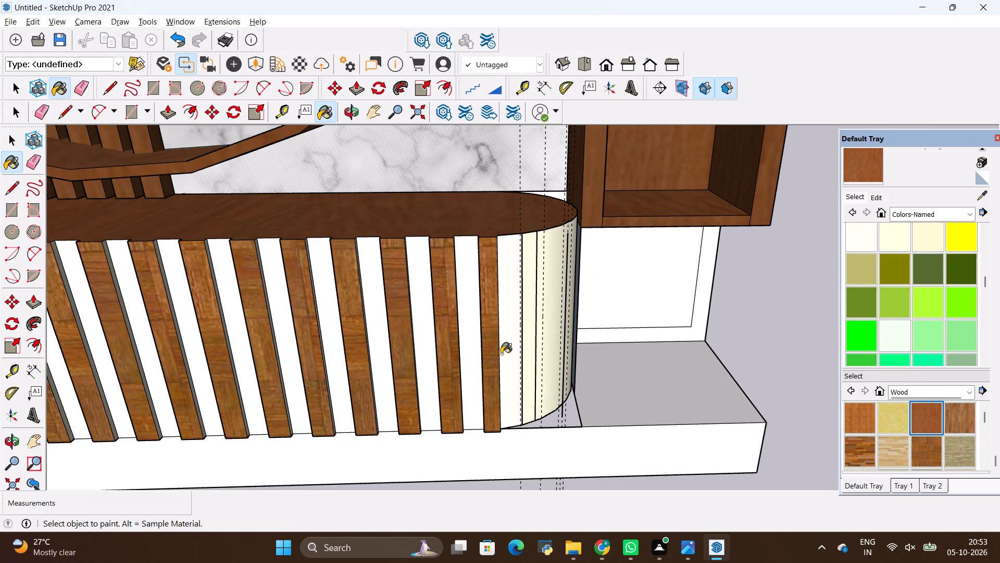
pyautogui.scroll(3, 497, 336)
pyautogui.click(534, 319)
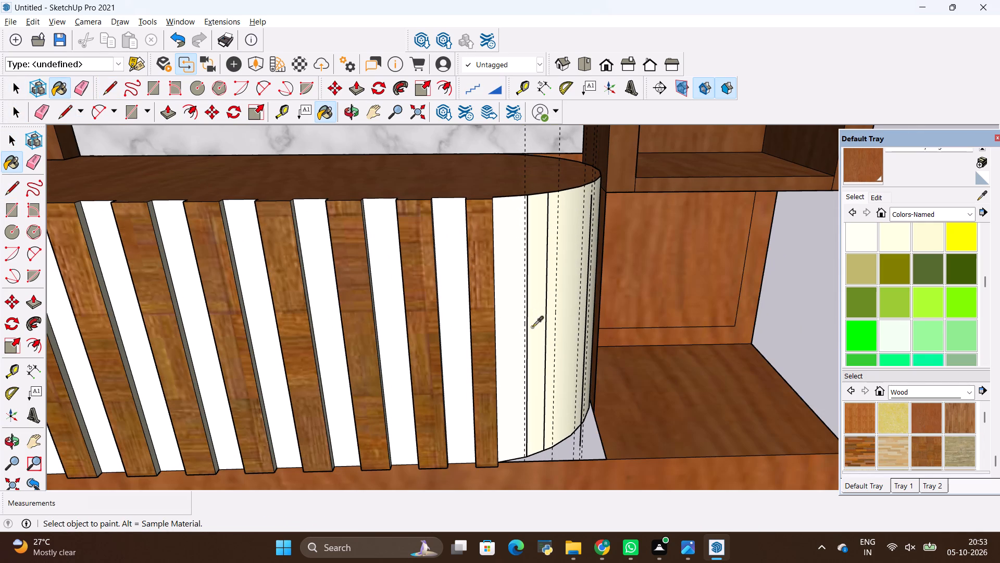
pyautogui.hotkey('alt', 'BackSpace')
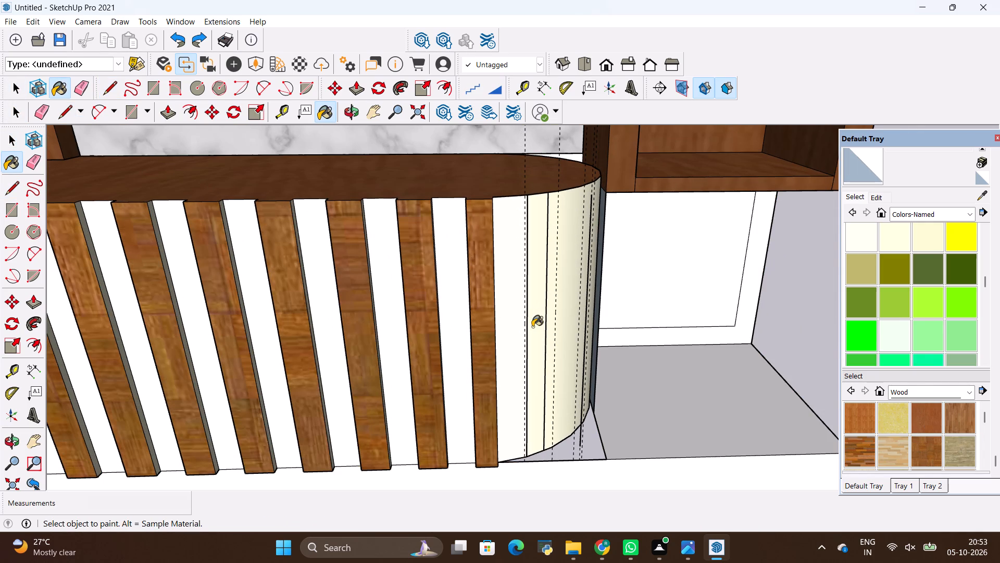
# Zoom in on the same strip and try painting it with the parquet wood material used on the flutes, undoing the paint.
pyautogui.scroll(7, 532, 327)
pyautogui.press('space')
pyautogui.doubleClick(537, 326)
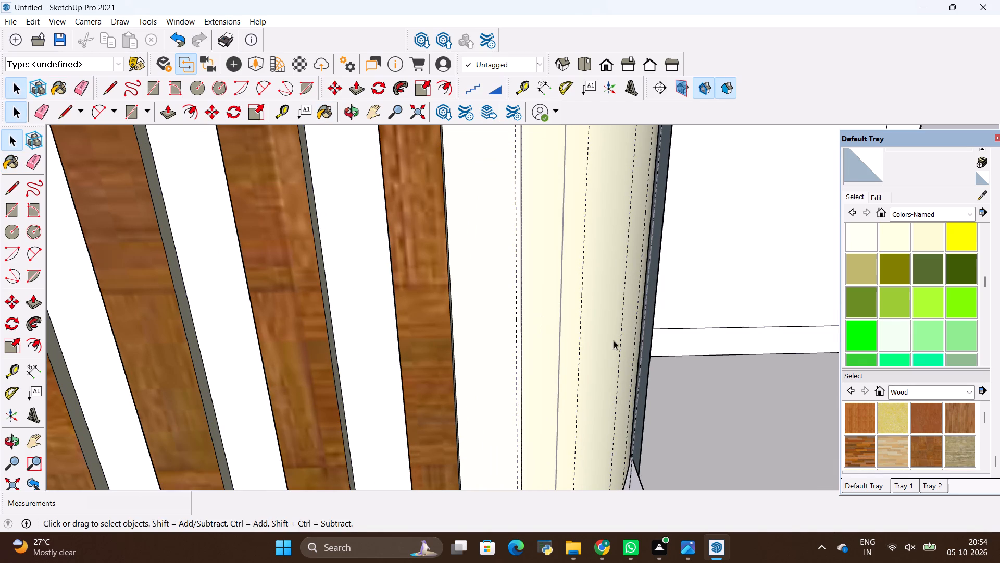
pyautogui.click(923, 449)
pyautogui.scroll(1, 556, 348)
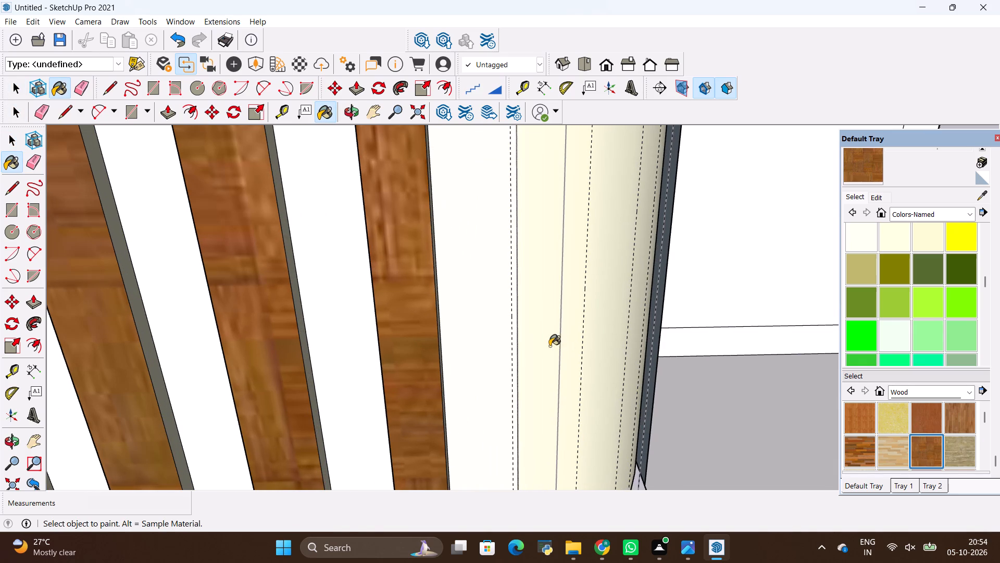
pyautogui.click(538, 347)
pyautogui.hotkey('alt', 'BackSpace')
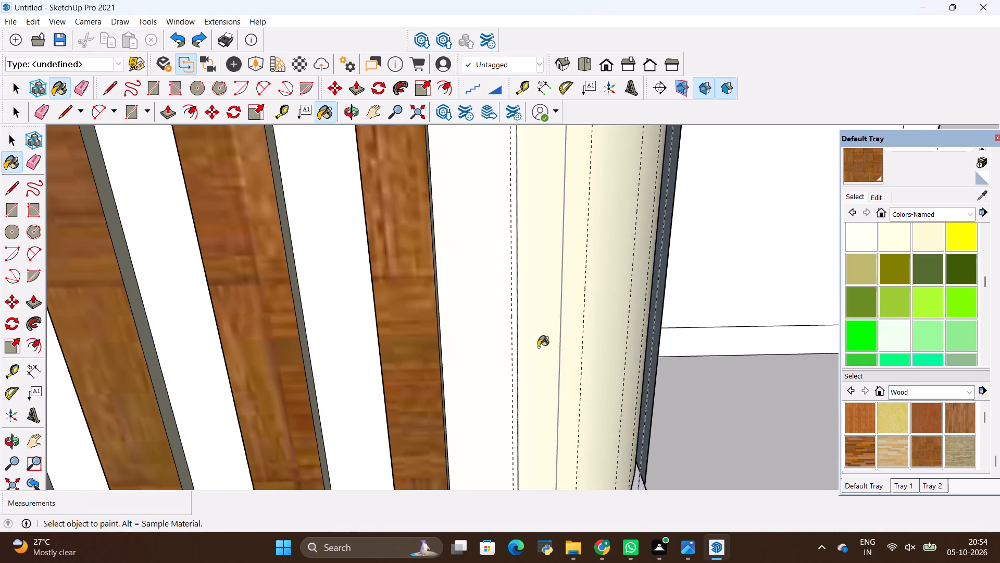
# Extend the third division line down to the rounded end's bottom edge with a short vertical line.
pyautogui.scroll(-13, 541, 348)
pyautogui.moveTo(568, 431); pyautogui.dragTo(632, 400, button='middle')
pyautogui.scroll(-16, 616, 398)
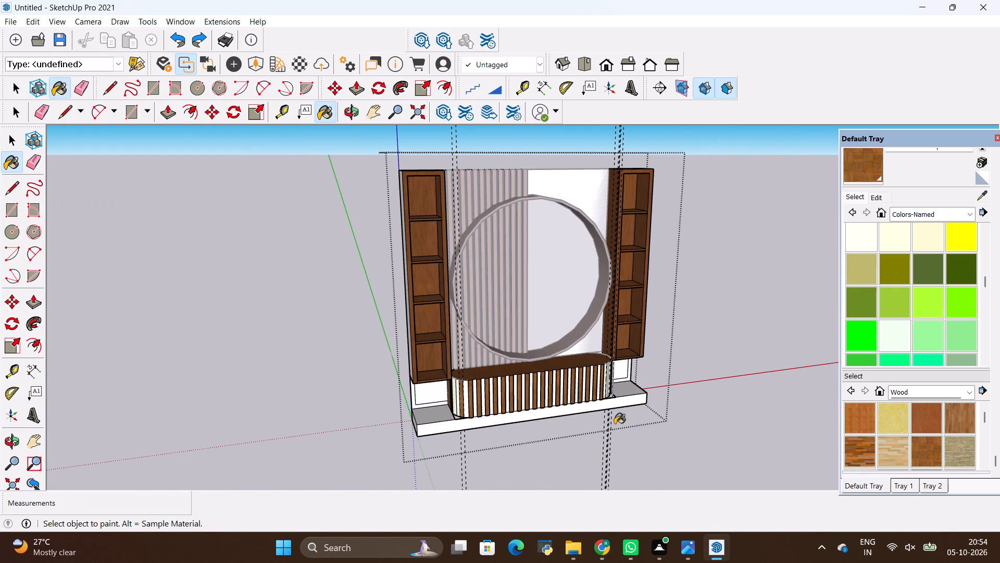
pyautogui.moveTo(615, 424); pyautogui.dragTo(447, 425, button='middle')
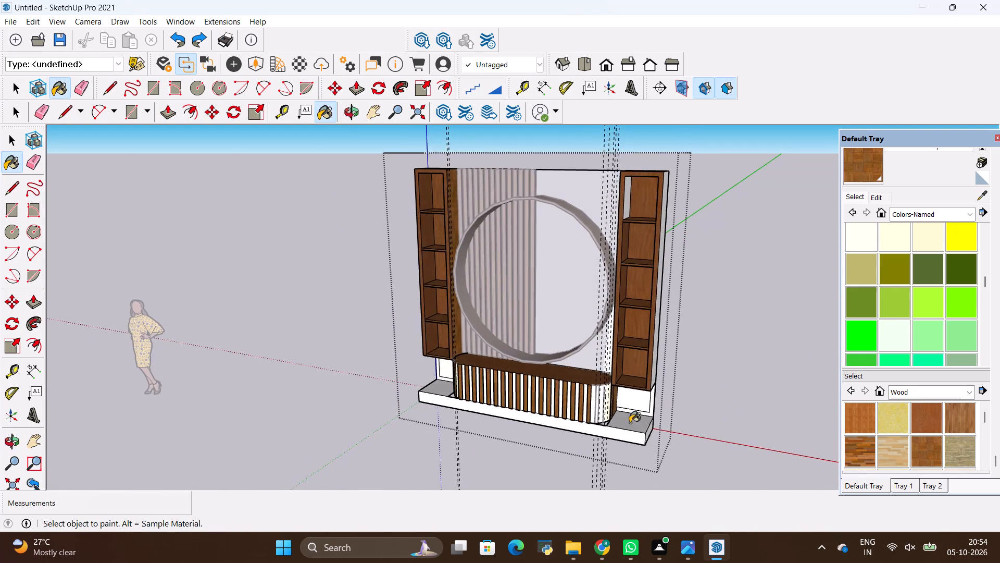
pyautogui.scroll(13, 630, 423)
pyautogui.moveTo(572, 434); pyautogui.dragTo(519, 399, button='middle')
pyautogui.scroll(7, 527, 415)
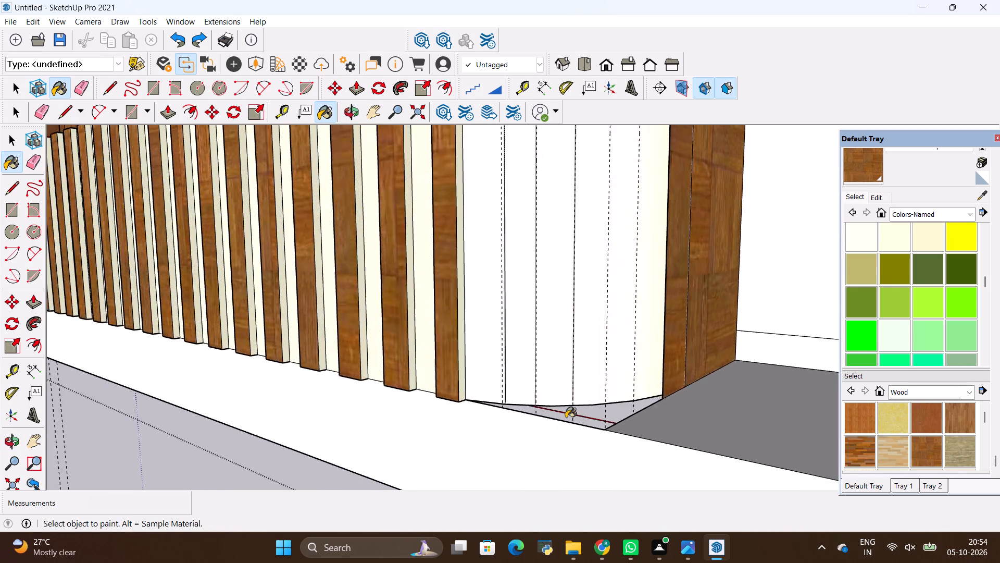
pyautogui.scroll(10, 566, 418)
pyautogui.scroll(-4, 551, 370)
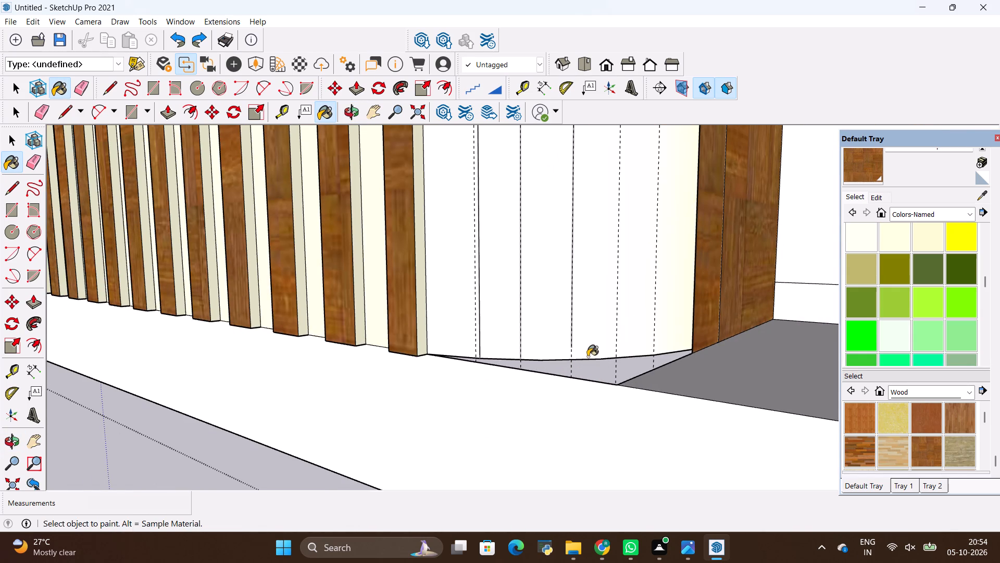
pyautogui.scroll(4, 581, 356)
pyautogui.press('l')
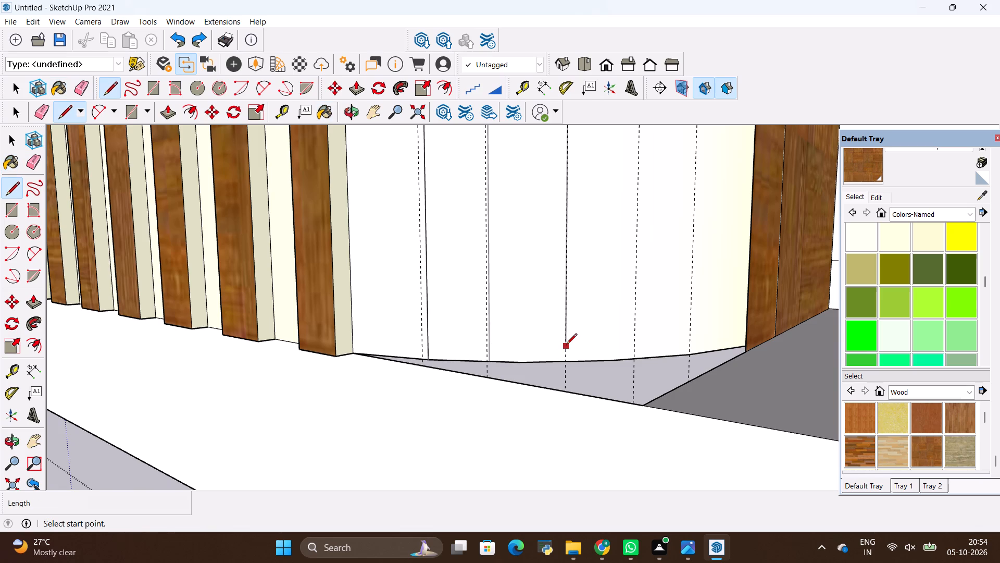
pyautogui.click(566, 345)
pyautogui.click(566, 361)
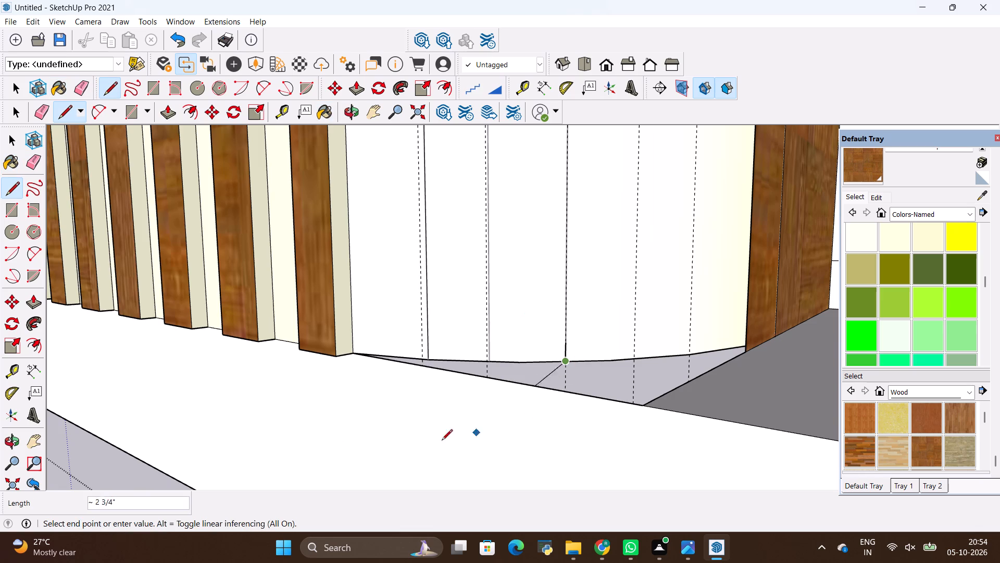
pyautogui.press('Escape')
pyautogui.scroll(-5, 574, 290)
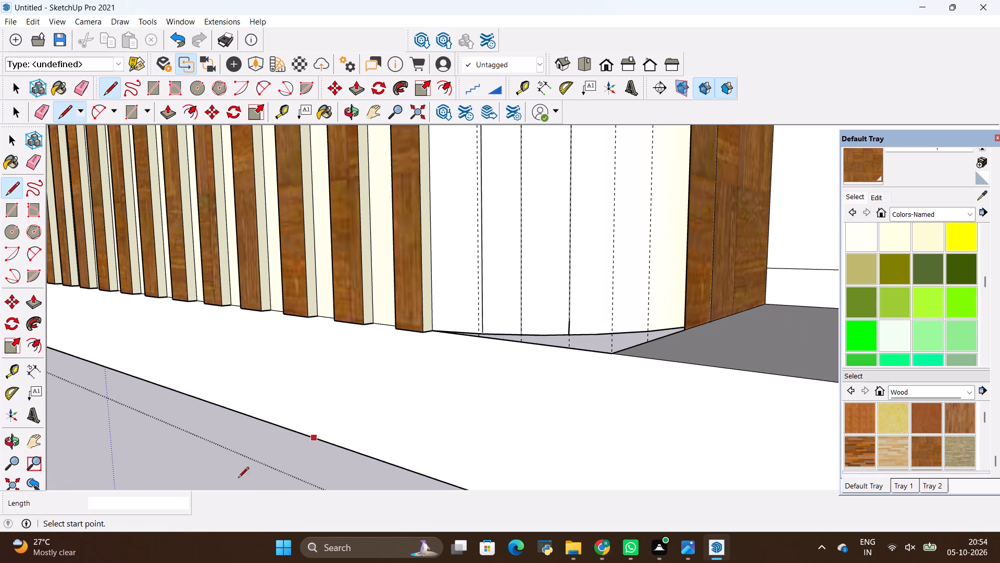
pyautogui.press('space')
pyautogui.click(213, 470)
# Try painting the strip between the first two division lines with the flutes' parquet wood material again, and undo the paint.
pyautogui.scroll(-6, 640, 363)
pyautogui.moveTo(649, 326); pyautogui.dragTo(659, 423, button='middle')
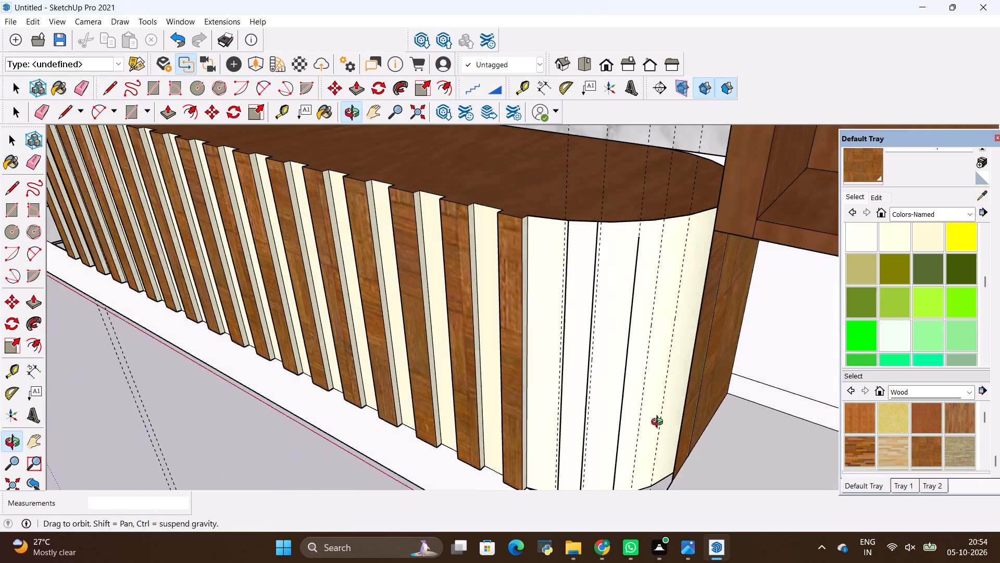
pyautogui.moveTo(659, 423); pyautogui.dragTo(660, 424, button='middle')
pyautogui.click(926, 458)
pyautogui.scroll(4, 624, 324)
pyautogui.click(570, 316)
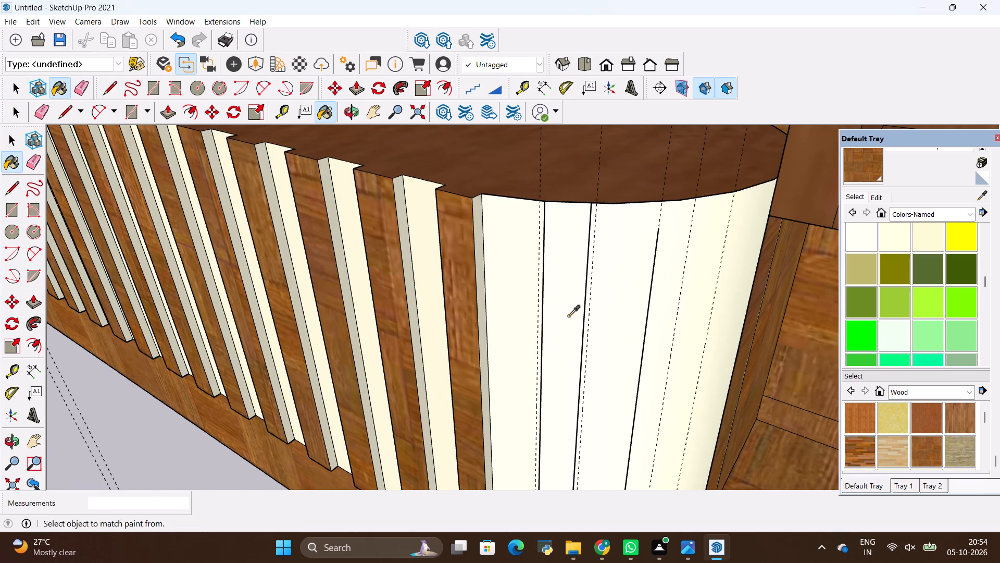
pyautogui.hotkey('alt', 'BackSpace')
# Draw a line about 1 7/16" long along the rounded end's top edge, joining the first and second division lines.
pyautogui.scroll(5, 601, 211)
pyautogui.press('l')
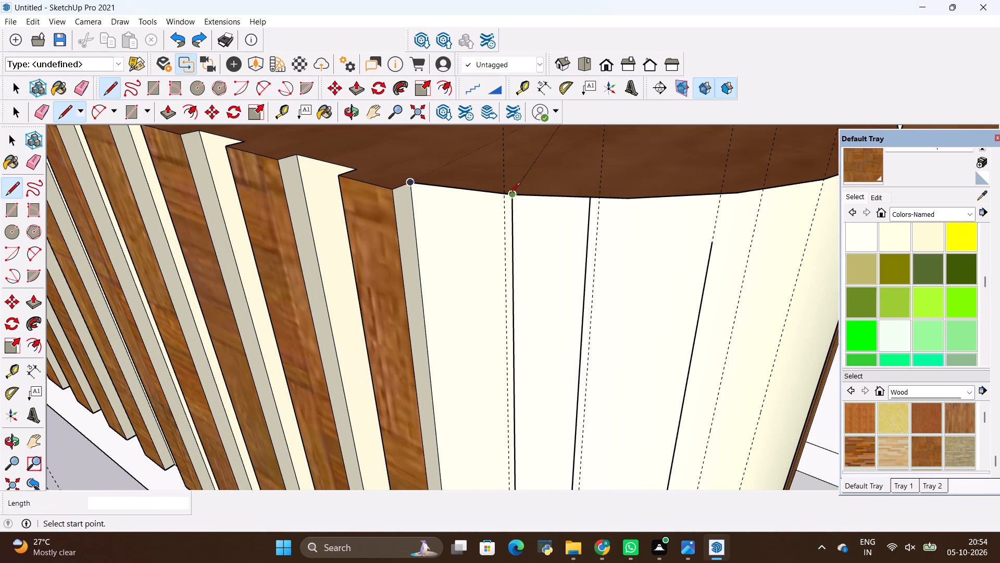
pyautogui.click(509, 194)
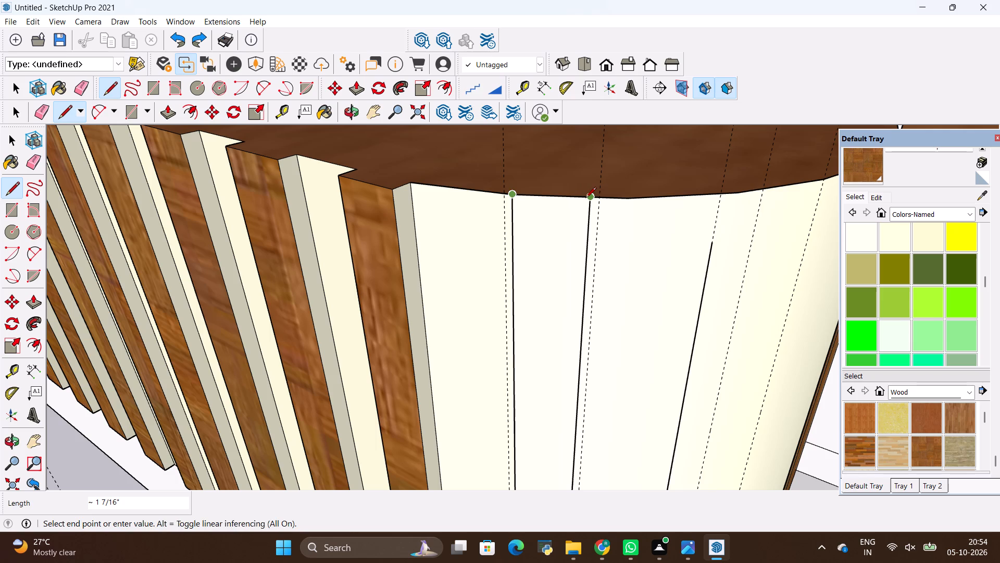
pyautogui.click(585, 199)
pyautogui.press('space')
# Open the console group and draw a line about 1 7/16" long between the tops of the first and second division lines.
pyautogui.click(539, 275)
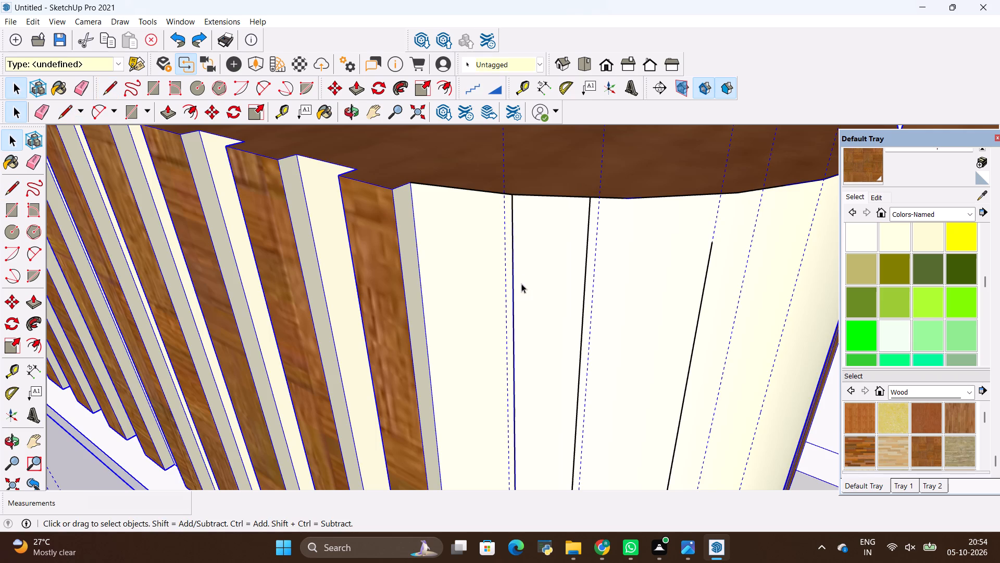
pyautogui.doubleClick(515, 287)
pyautogui.click(529, 284)
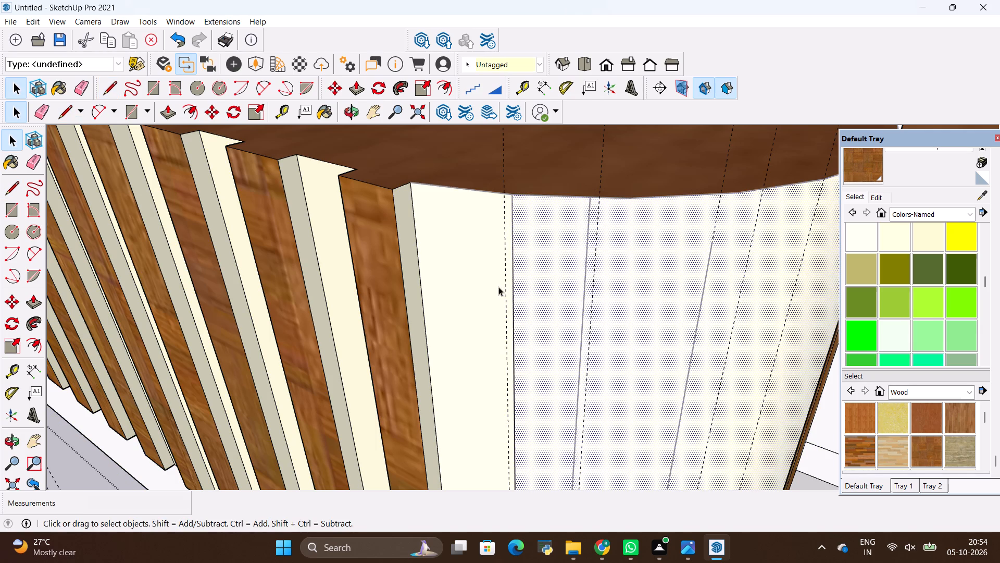
pyautogui.press('l')
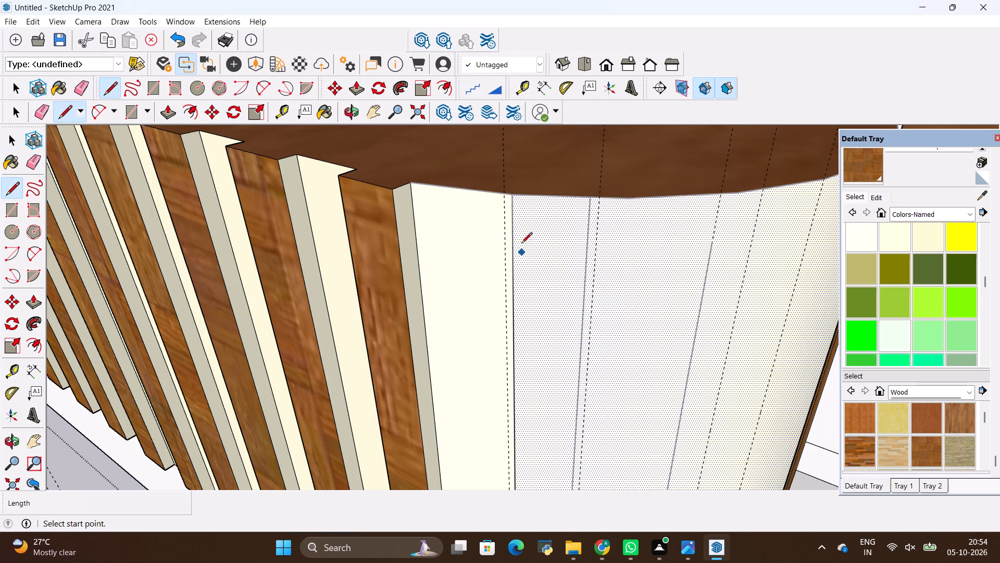
pyautogui.click(515, 195)
pyautogui.click(587, 195)
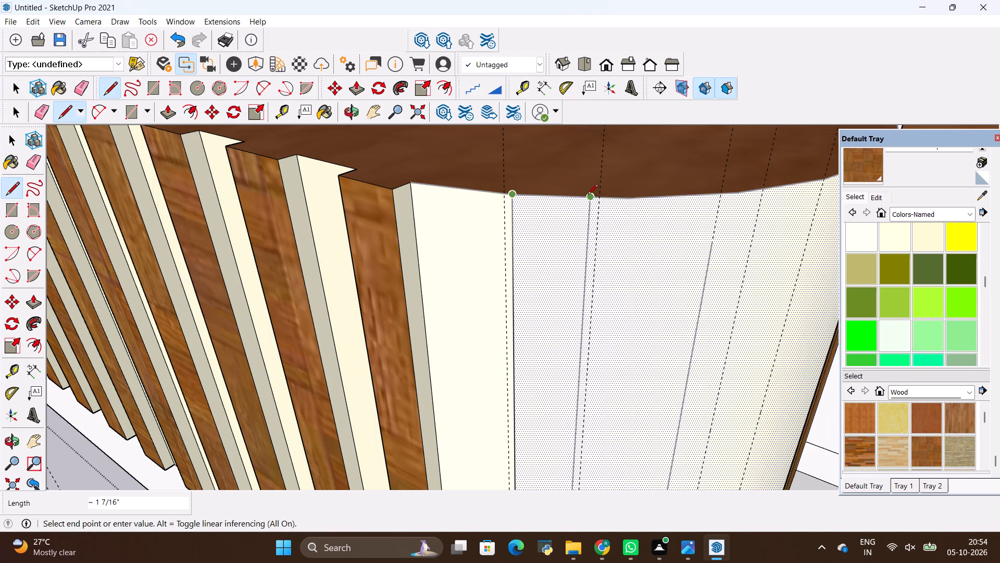
# Draw a 1' 7" vertical line along the second division line, from the rounded end's top edge to its bottom edge.
pyautogui.press('space')
pyautogui.click(544, 235)
pyautogui.click(492, 247)
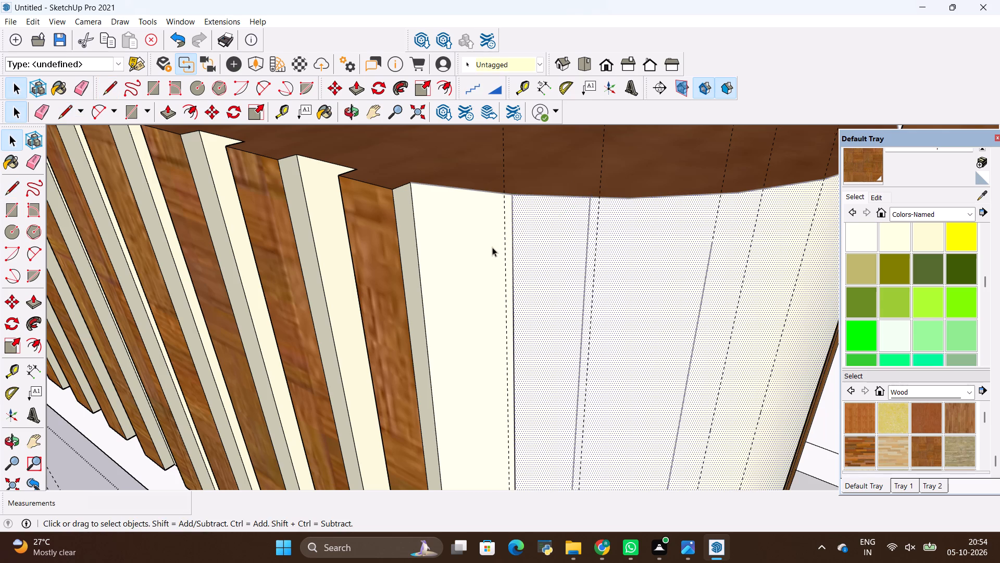
pyautogui.click(553, 241)
pyautogui.press('l')
pyautogui.click(587, 202)
pyautogui.scroll(-11, 548, 266)
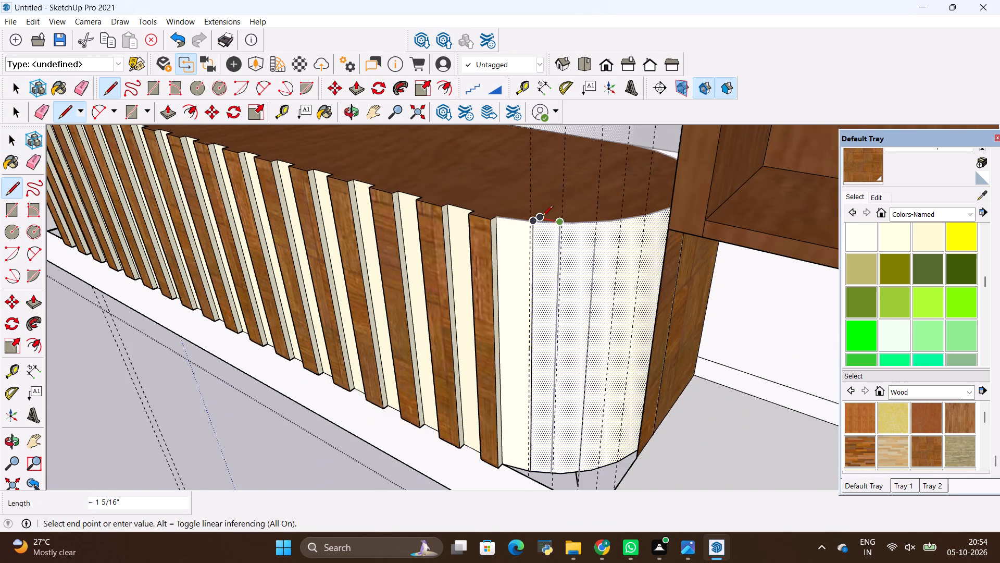
pyautogui.scroll(-3, 542, 217)
pyautogui.scroll(7, 546, 387)
pyautogui.scroll(3, 548, 432)
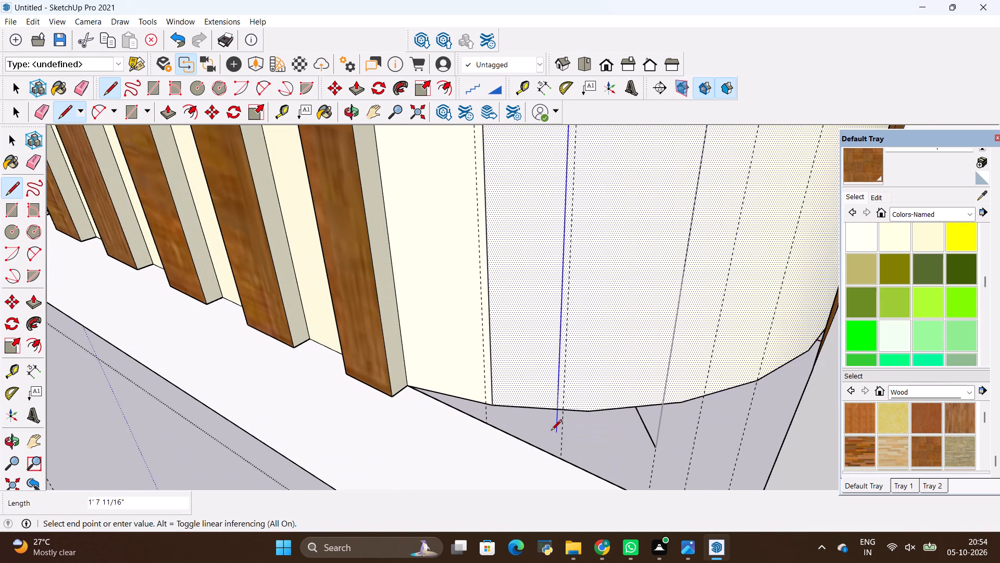
pyautogui.scroll(7, 543, 408)
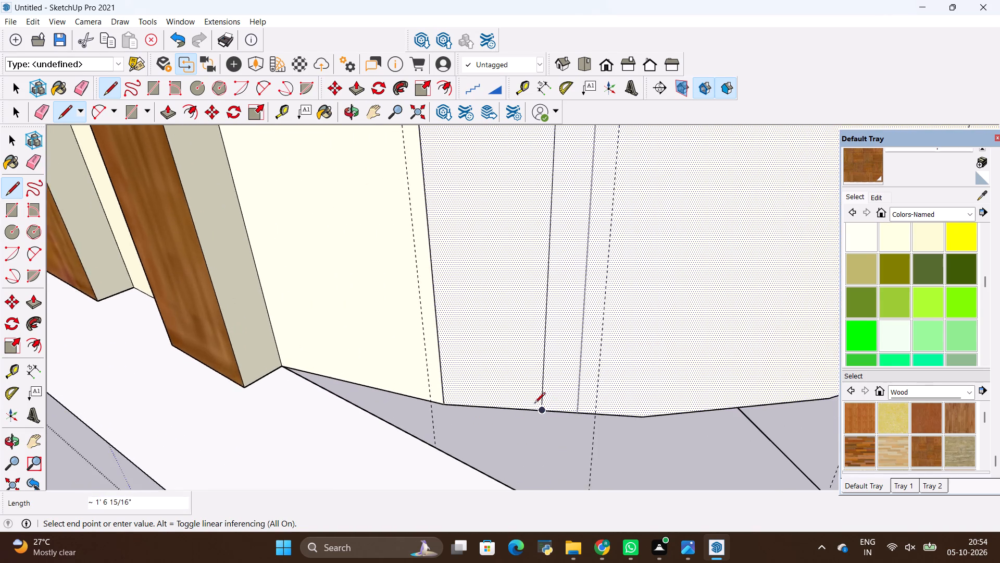
pyautogui.scroll(6, 534, 404)
pyautogui.click(603, 414)
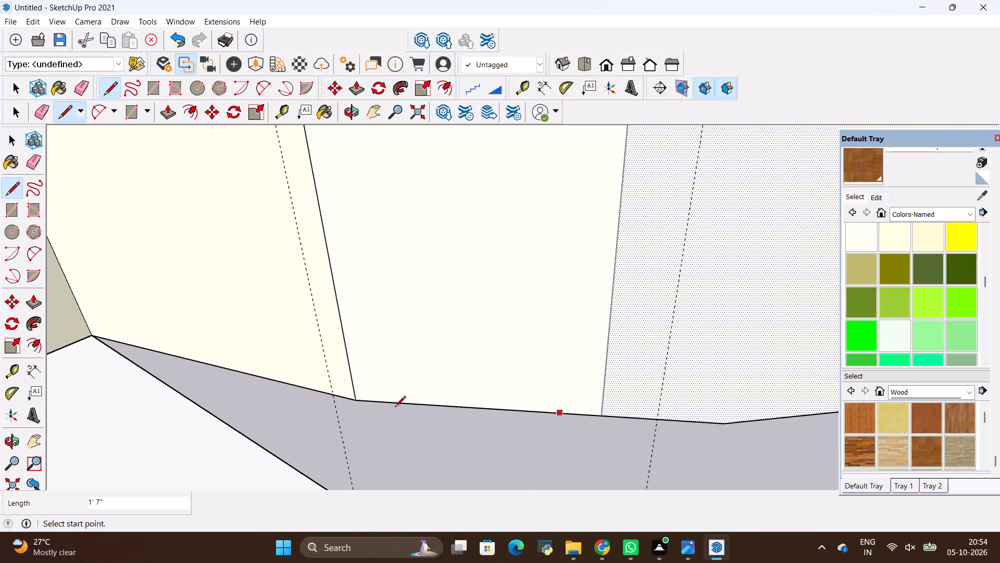
# Draw a 1' 7" line along the first division line, from the rounded end's bottom edge up to its top edge.
pyautogui.click(355, 398)
pyautogui.scroll(-9, 433, 463)
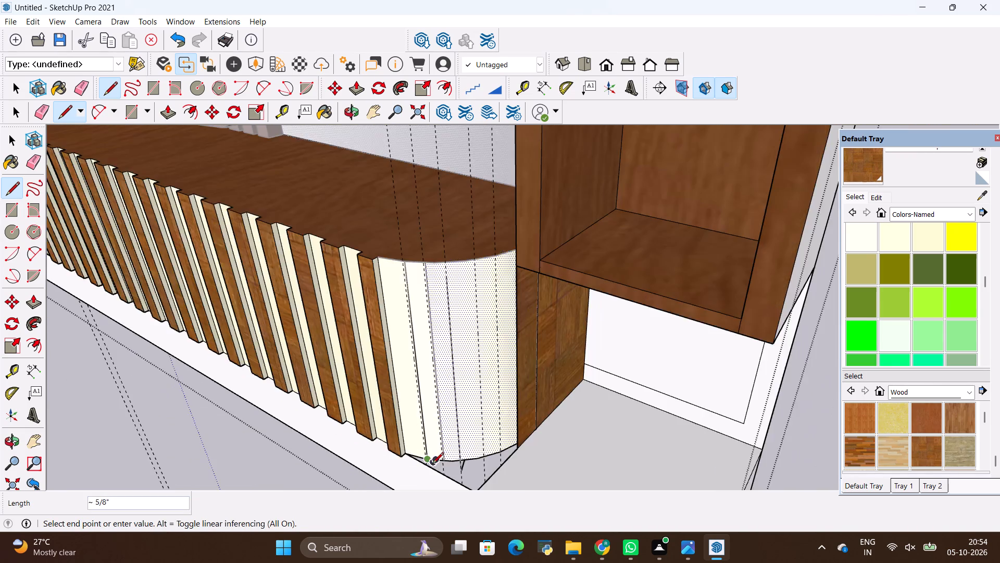
pyautogui.scroll(-6, 433, 464)
pyautogui.scroll(16, 420, 376)
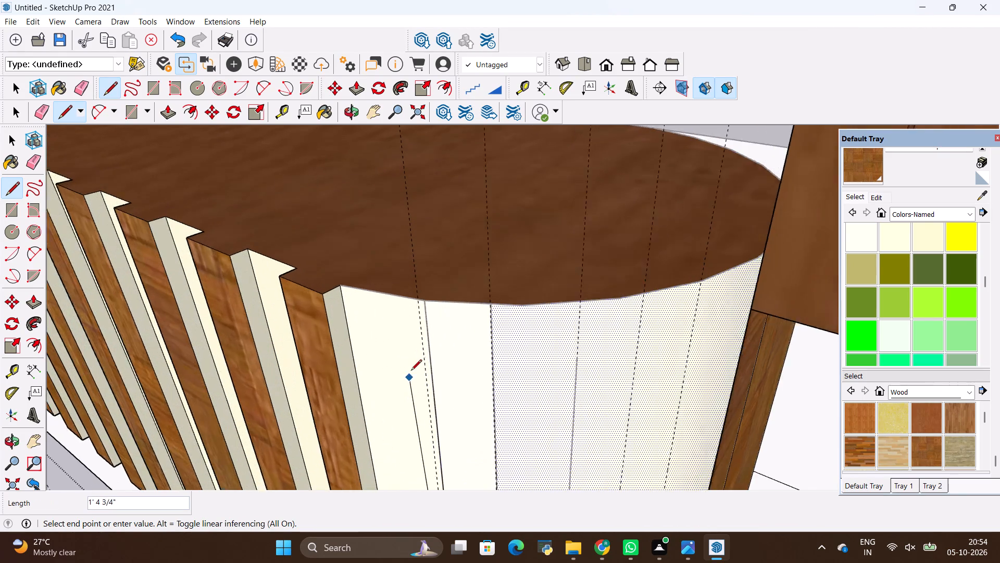
pyautogui.scroll(5, 411, 371)
pyautogui.click(439, 234)
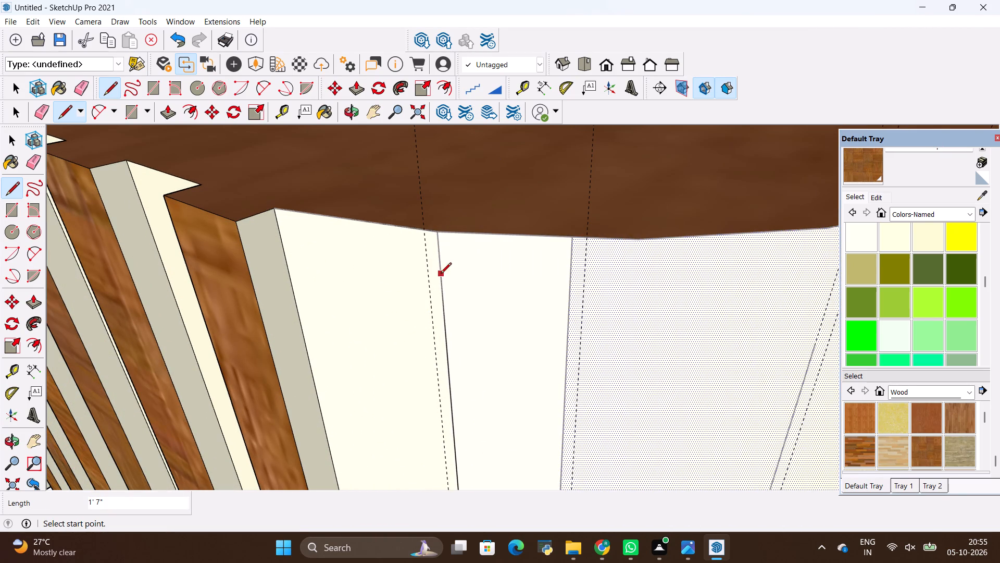
pyautogui.click(573, 237)
pyautogui.press('space')
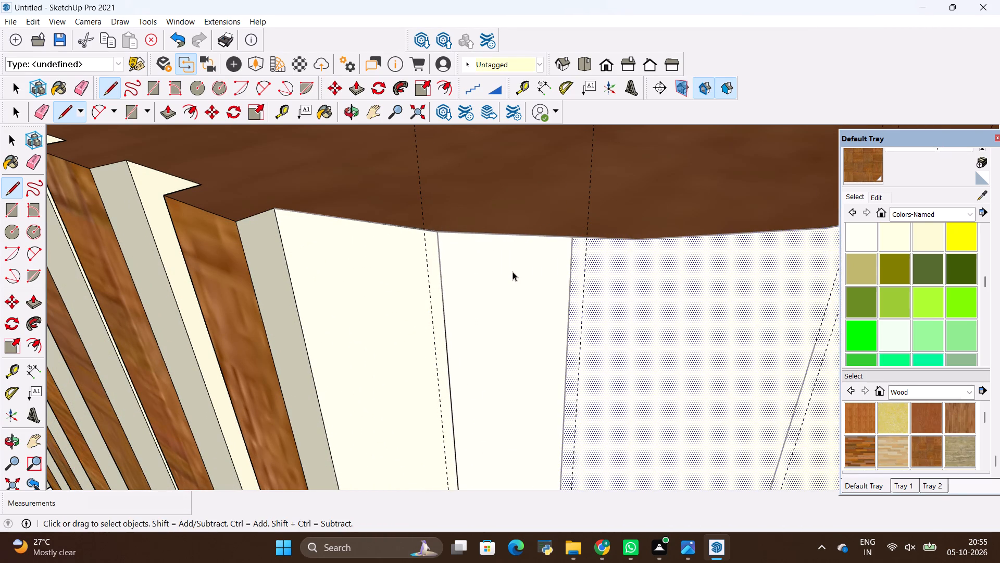
# Paint the strip between the first two division lines with the flutes' parquet wood material and leave the console group.
pyautogui.scroll(-8, 510, 313)
pyautogui.press('space')
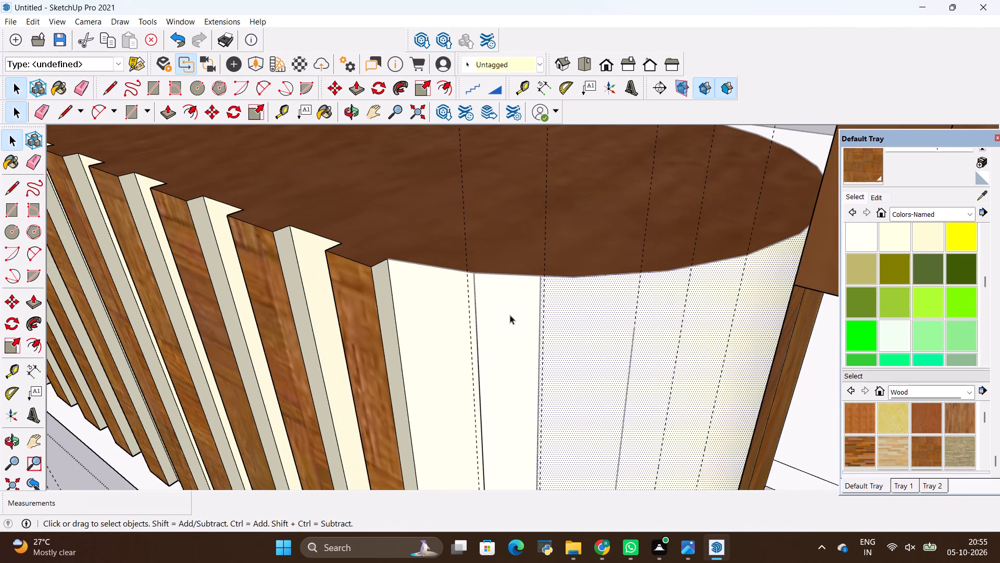
pyautogui.click(510, 320)
pyautogui.click(453, 344)
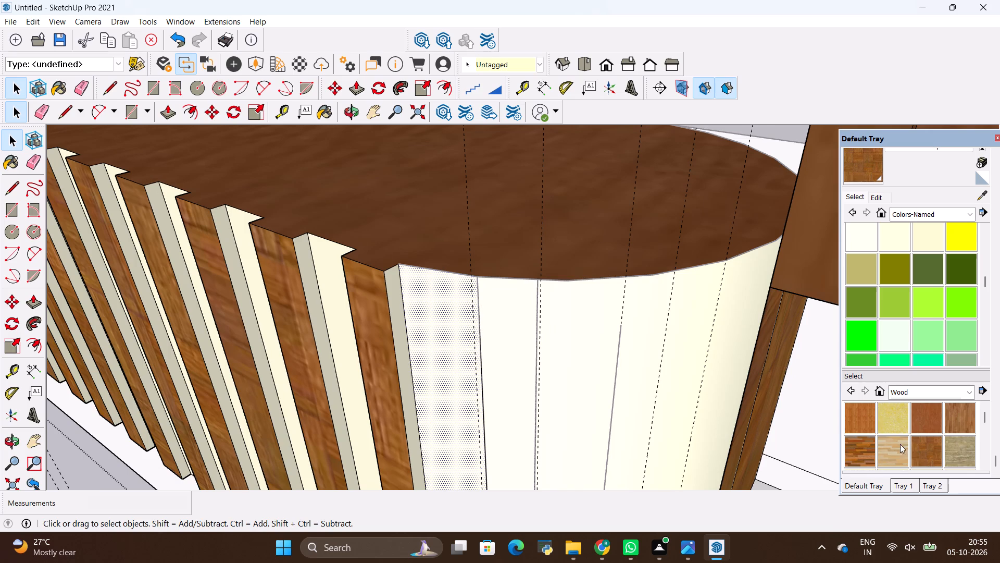
pyautogui.click(927, 447)
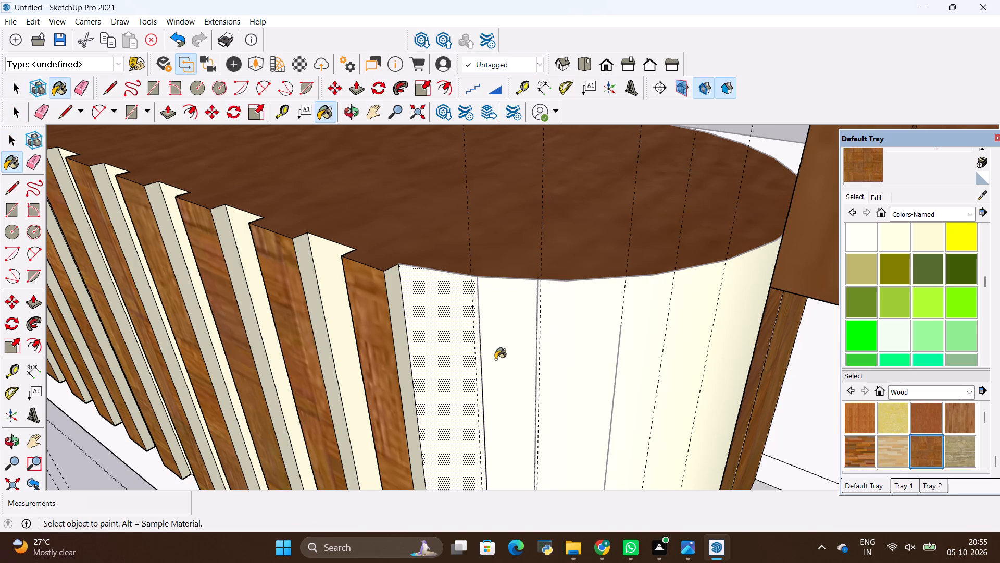
pyautogui.click(496, 359)
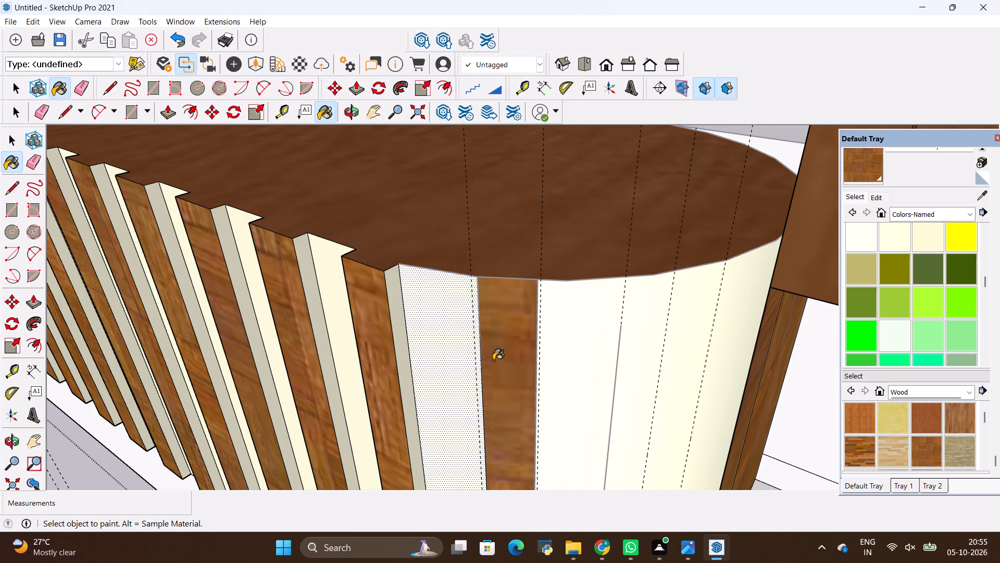
pyautogui.scroll(-11, 491, 349)
pyautogui.scroll(-10, 486, 318)
pyautogui.press('space')
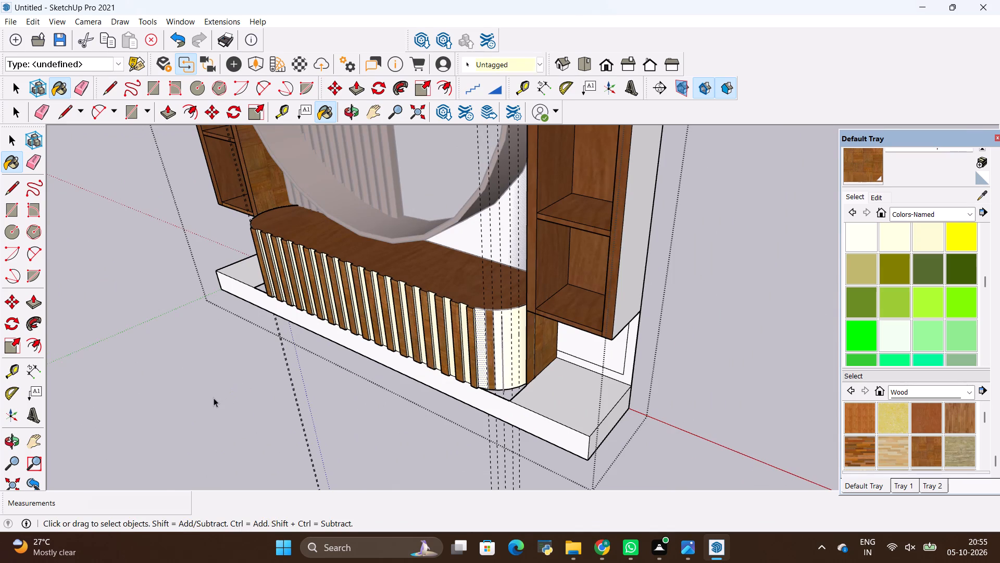
pyautogui.click(214, 398)
# Examine the whole TV unit and the remaining dashed construction guides from the front and from above.
pyautogui.scroll(-5, 240, 391)
pyautogui.moveTo(357, 401); pyautogui.dragTo(549, 271, button='middle')
pyautogui.scroll(-7, 557, 286)
pyautogui.moveTo(627, 243); pyautogui.dragTo(603, 326, button='middle')
pyautogui.scroll(-5, 605, 319)
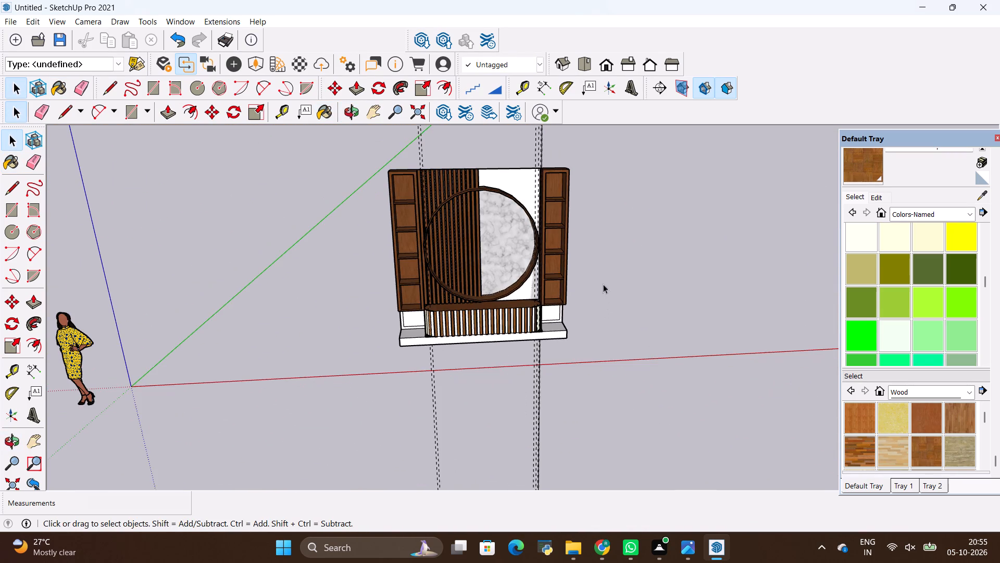
pyautogui.scroll(3, 530, 221)
pyautogui.scroll(1, 662, 274)
pyautogui.moveTo(662, 274); pyautogui.dragTo(621, 300, button='middle')
pyautogui.scroll(-3, 632, 295)
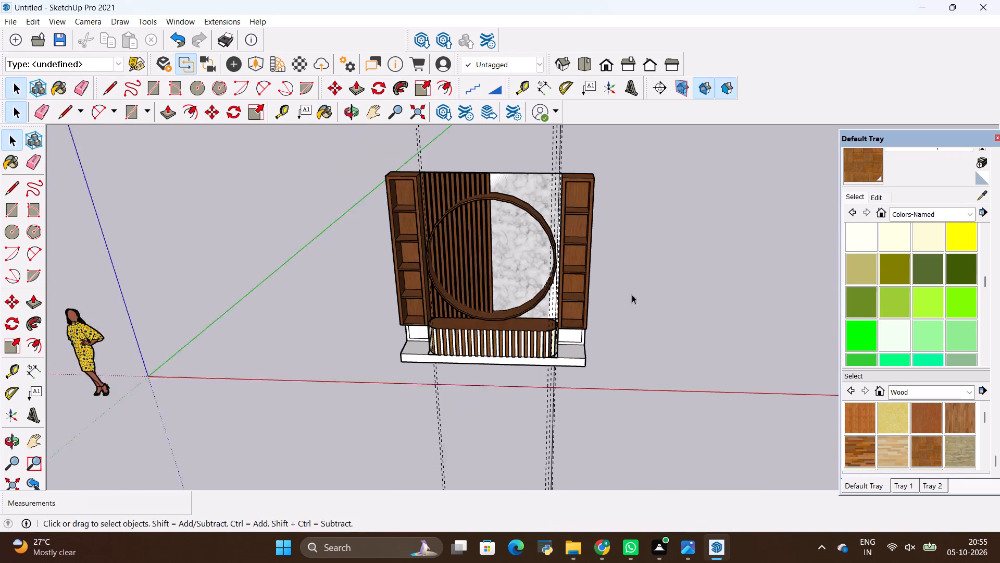
pyautogui.scroll(-1, 632, 295)
pyautogui.scroll(3, 566, 202)
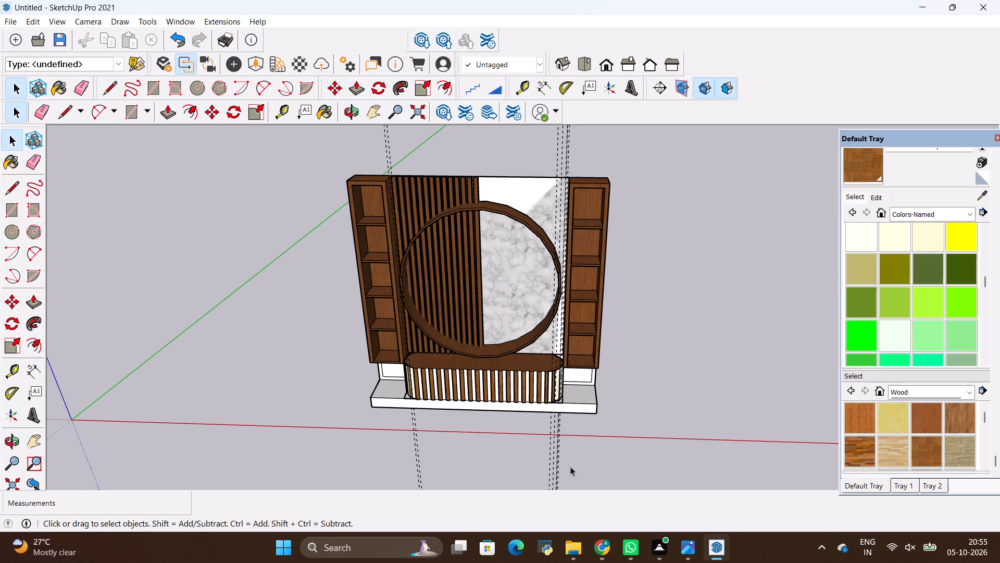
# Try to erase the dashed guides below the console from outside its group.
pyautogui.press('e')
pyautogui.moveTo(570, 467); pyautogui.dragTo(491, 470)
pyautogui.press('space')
# Open the console group, erase all the vertical dashed guides crossing the unit, and leave the group.
pyautogui.doubleClick(532, 378)
pyautogui.press('e')
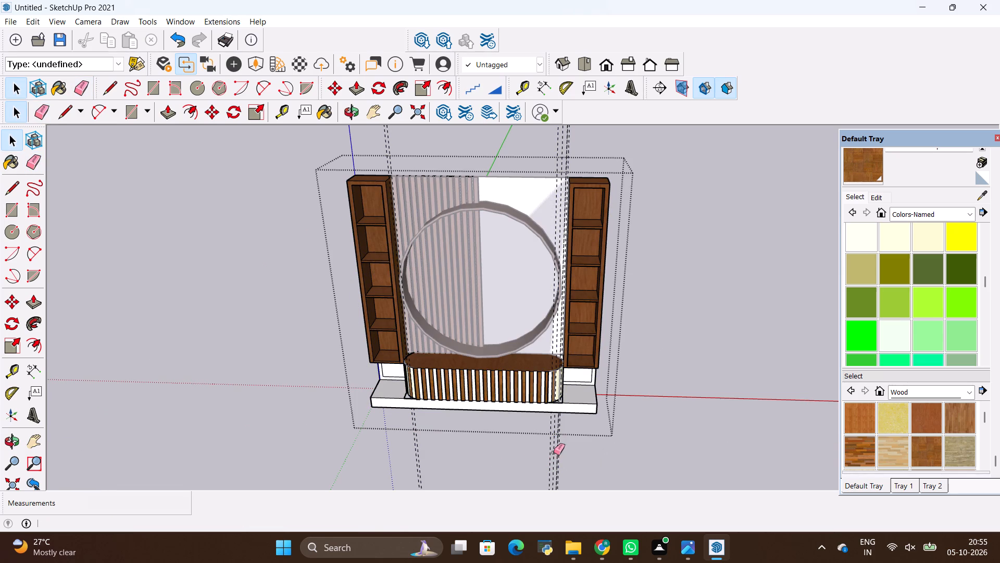
pyautogui.moveTo(563, 457); pyautogui.dragTo(390, 473)
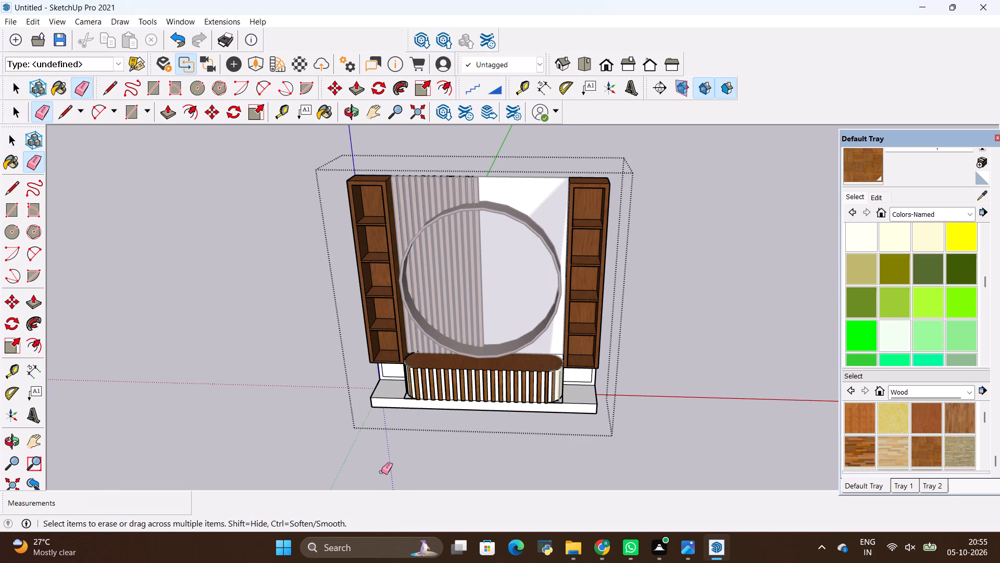
pyautogui.moveTo(398, 469); pyautogui.dragTo(372, 471)
pyautogui.scroll(-4, 388, 469)
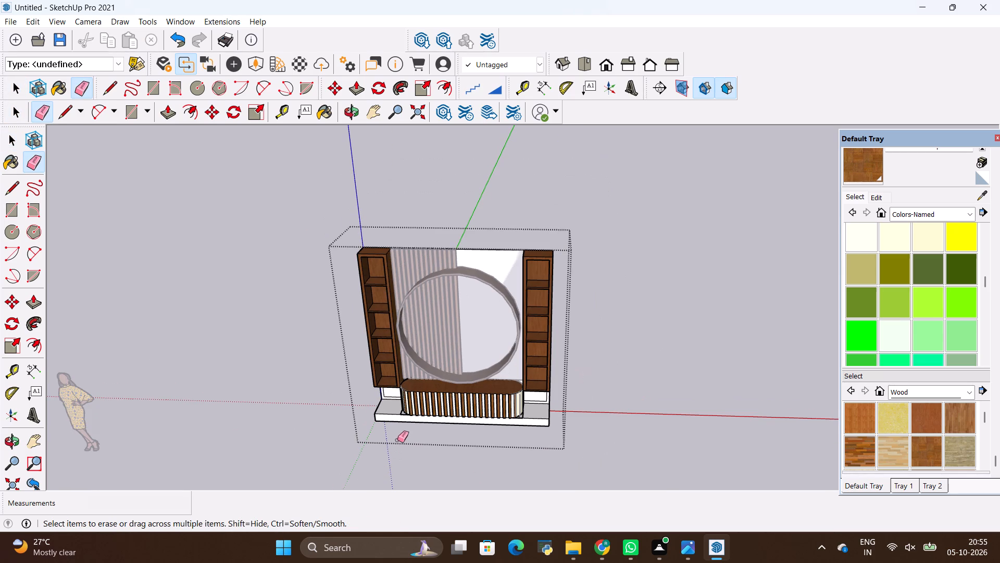
pyautogui.moveTo(406, 442); pyautogui.dragTo(456, 390, button='middle')
pyautogui.press('space')
pyautogui.click(149, 383)
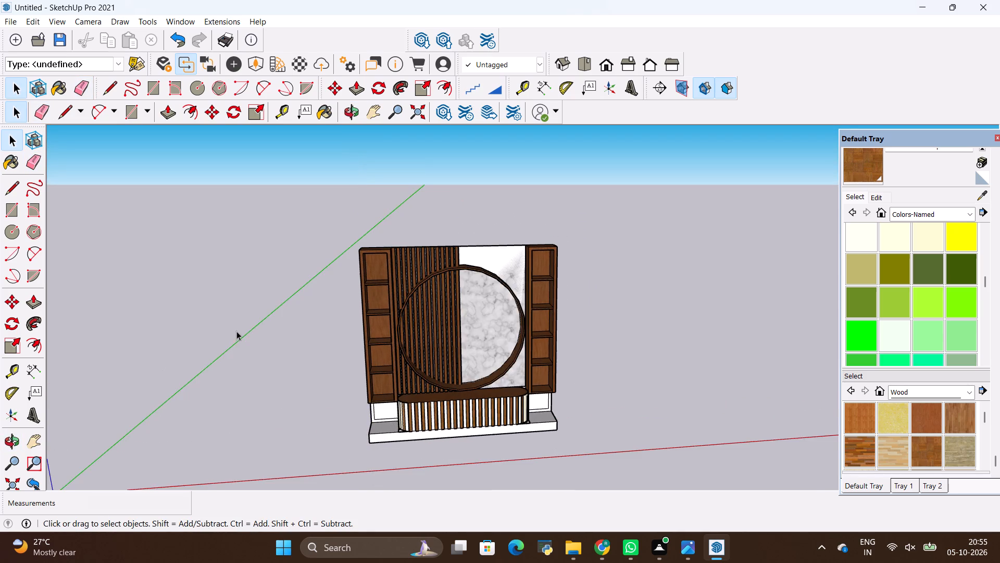
# Examine the finished console flutes, circular frame, slatted and marble panels, and side shelves from the front.
pyautogui.scroll(-4, 236, 331)
pyautogui.scroll(8, 399, 381)
pyautogui.scroll(1, 429, 341)
pyautogui.moveTo(451, 331); pyautogui.dragTo(429, 362, button='middle')
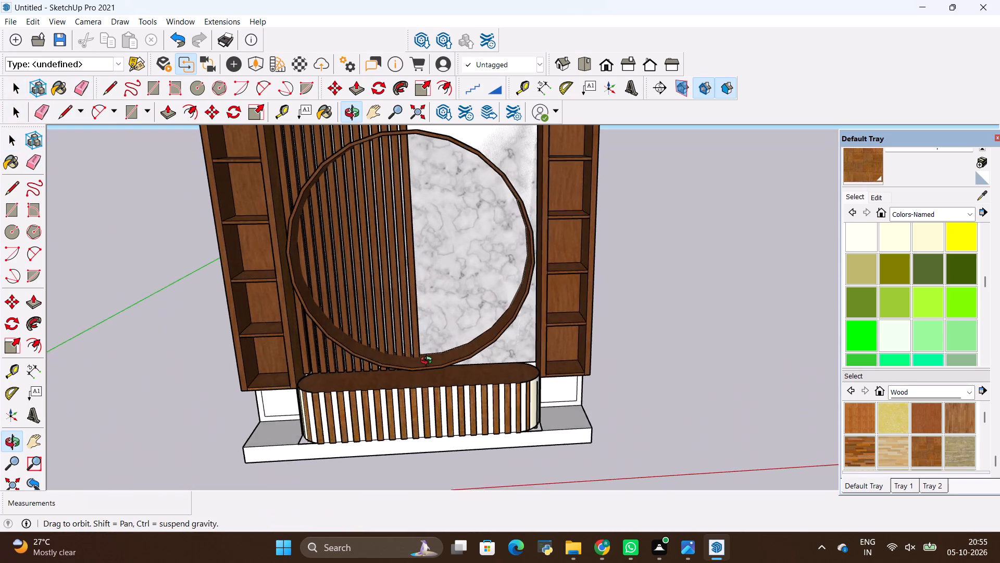
pyautogui.moveTo(429, 362); pyautogui.dragTo(419, 375, button='middle')
pyautogui.scroll(-4, 414, 366)
pyautogui.scroll(4, 418, 324)
pyautogui.scroll(-3, 419, 321)
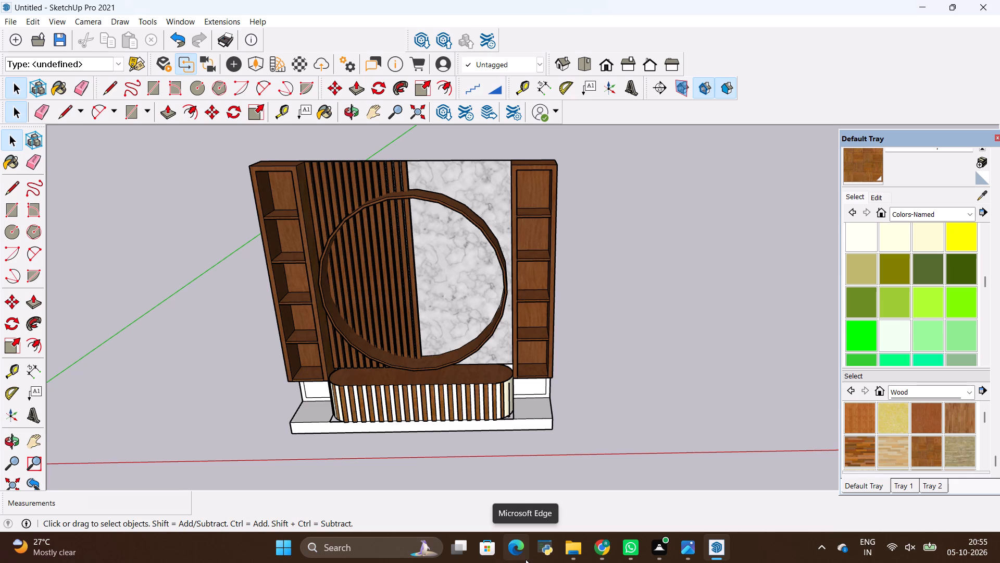
pyautogui.scroll(1, 442, 562)
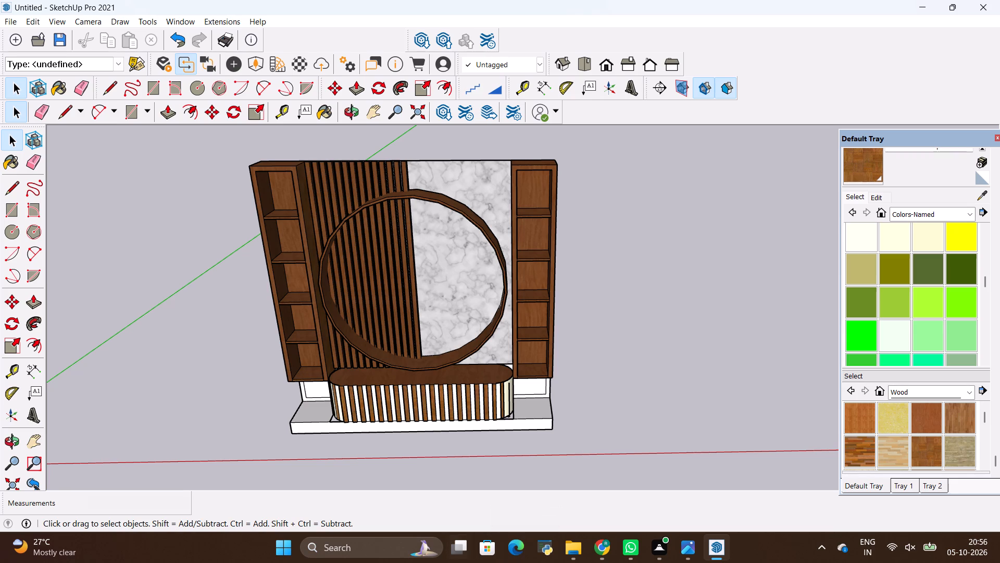
pyautogui.scroll(13, 393, 433)
pyautogui.scroll(-2, 433, 351)
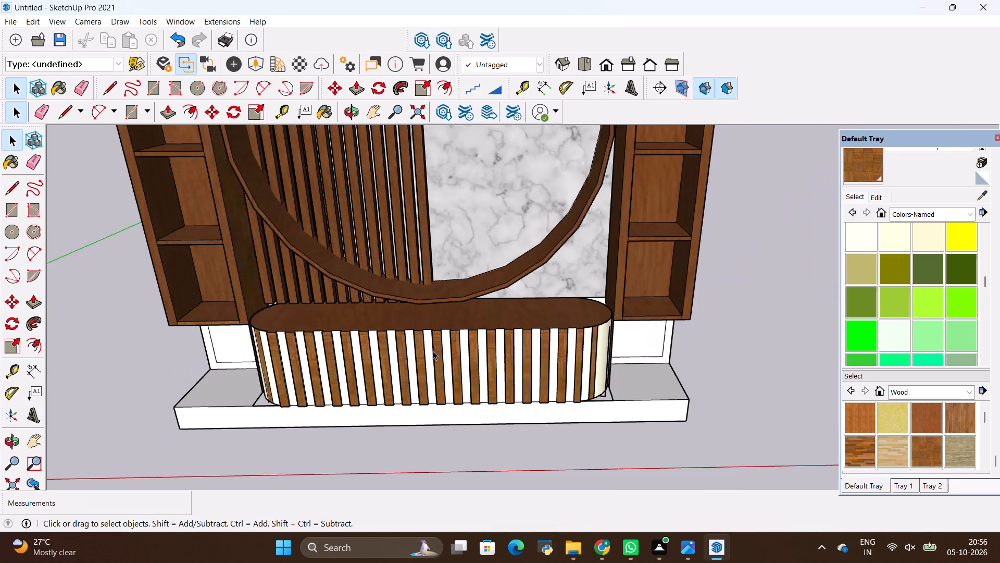
pyautogui.scroll(-13, 433, 351)
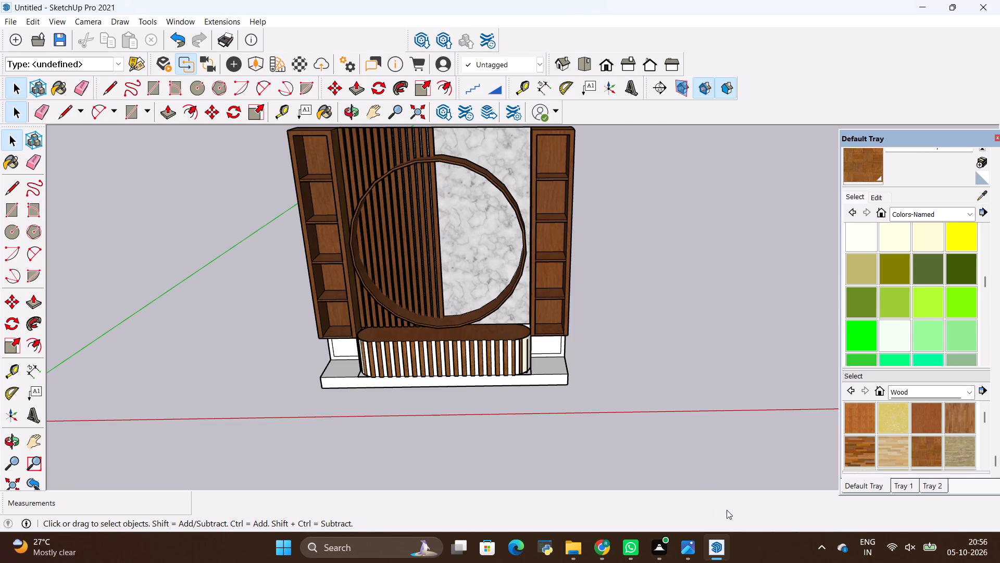
pyautogui.scroll(-4, 702, 512)
pyautogui.scroll(-5, 674, 337)
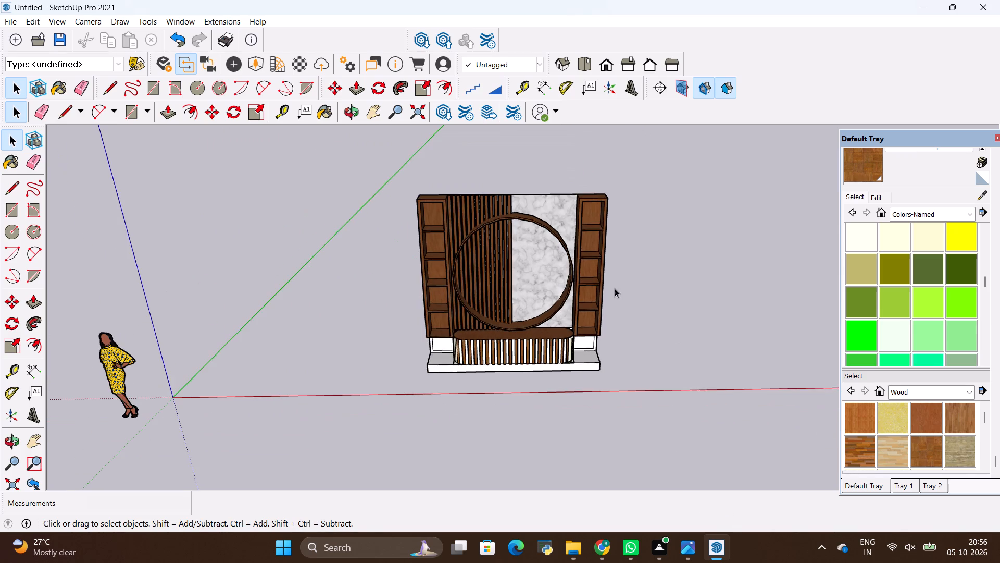
pyautogui.scroll(6, 545, 256)
pyautogui.moveTo(685, 429); pyautogui.dragTo(666, 342, button='middle')
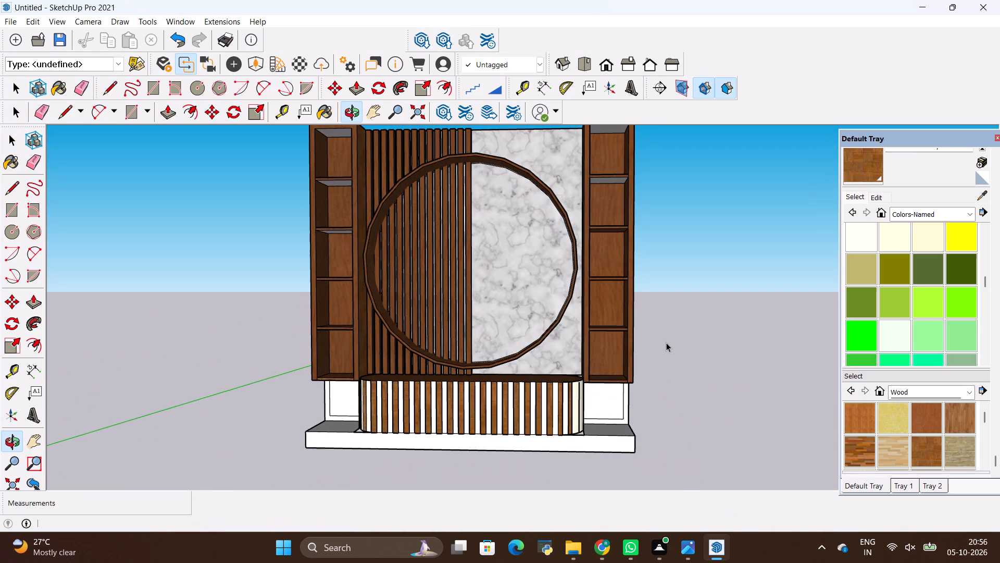
pyautogui.scroll(-3, 665, 342)
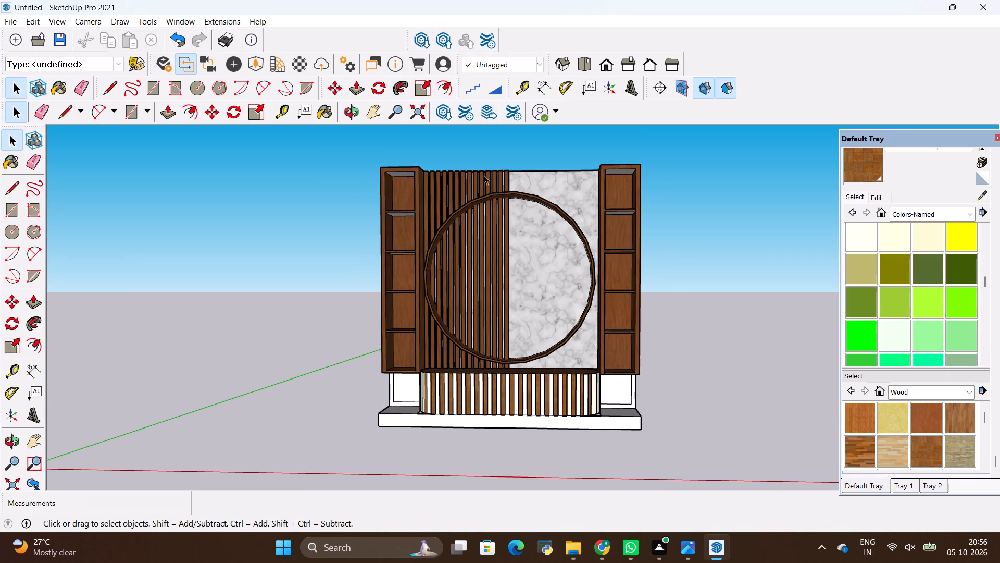
# Apply the flutes' parquet wood material to the unpainted underside of the top in the left shelf column's uppermost compartment.
pyautogui.scroll(2, 463, 167)
pyautogui.scroll(3, 408, 173)
pyautogui.moveTo(431, 269); pyautogui.dragTo(433, 202, button='middle')
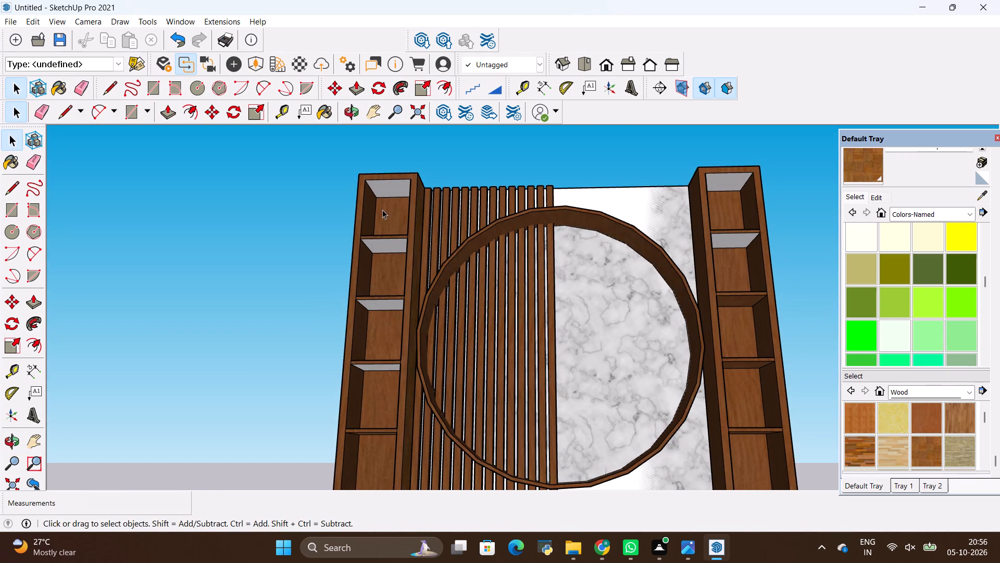
pyautogui.moveTo(465, 246); pyautogui.dragTo(462, 209, button='middle')
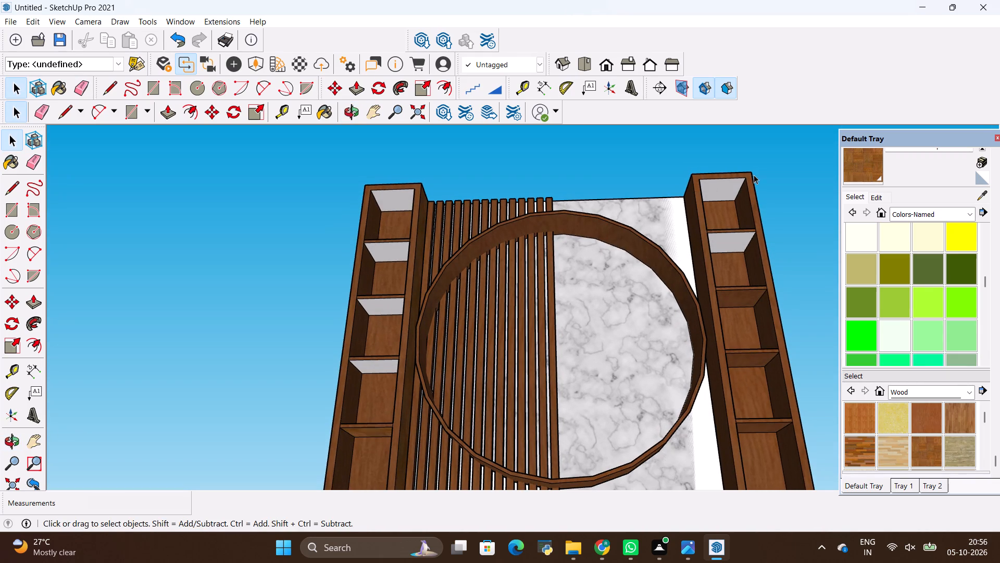
pyautogui.click(857, 160)
pyautogui.scroll(4, 393, 222)
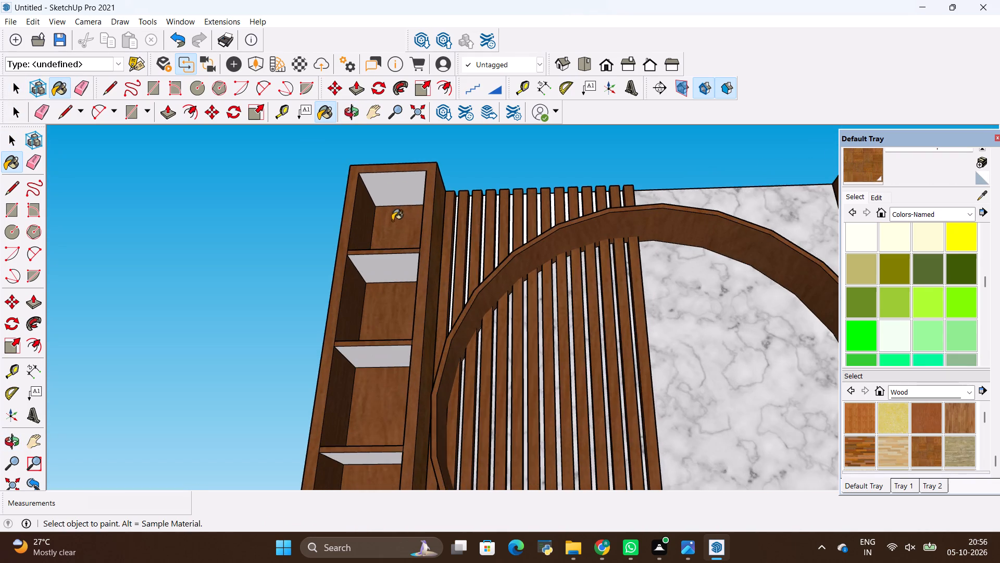
pyautogui.click(394, 199)
pyautogui.scroll(-10, 365, 292)
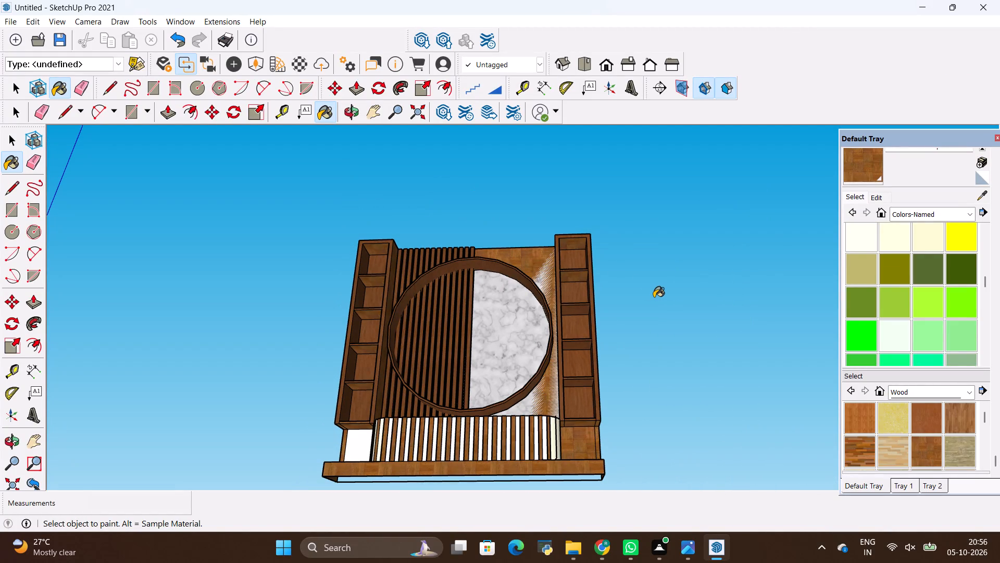
# Examine the whole TV unit from the front for surfaces that are still unpainted.
pyautogui.scroll(-1, 453, 137)
pyautogui.moveTo(731, 207); pyautogui.dragTo(742, 345, button='middle')
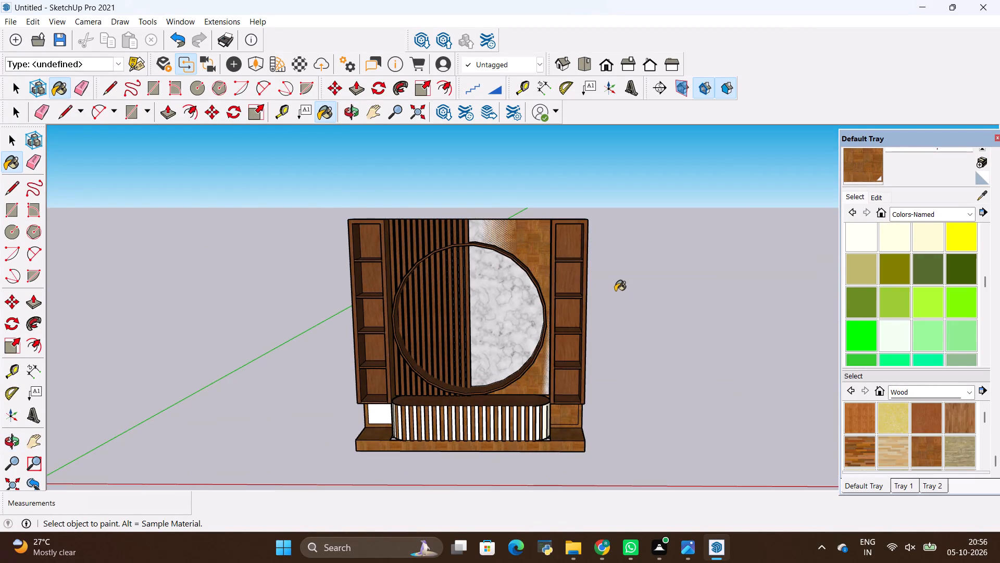
pyautogui.scroll(-6, 615, 290)
pyautogui.scroll(7, 615, 290)
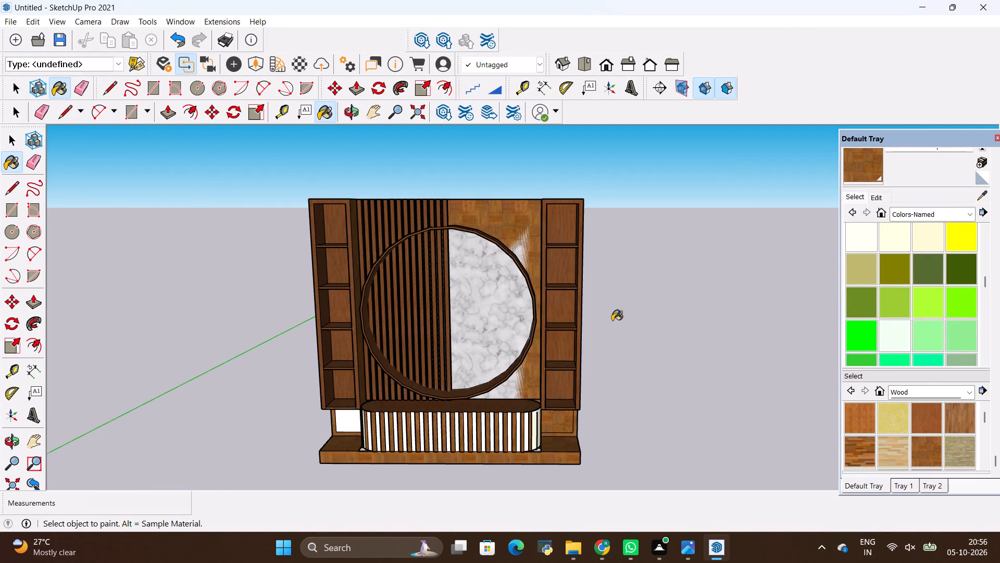
pyautogui.scroll(3, 612, 321)
pyautogui.scroll(-4, 612, 321)
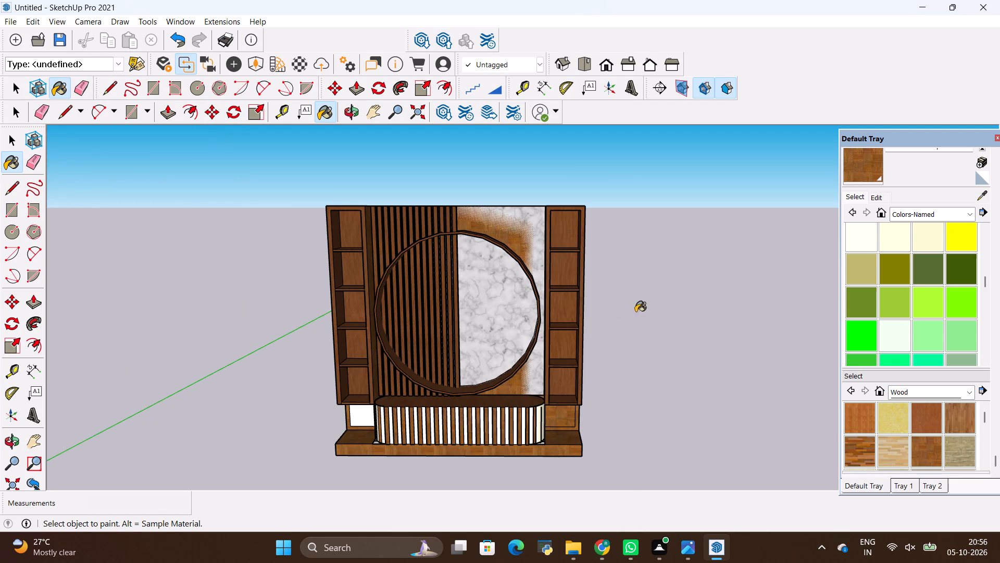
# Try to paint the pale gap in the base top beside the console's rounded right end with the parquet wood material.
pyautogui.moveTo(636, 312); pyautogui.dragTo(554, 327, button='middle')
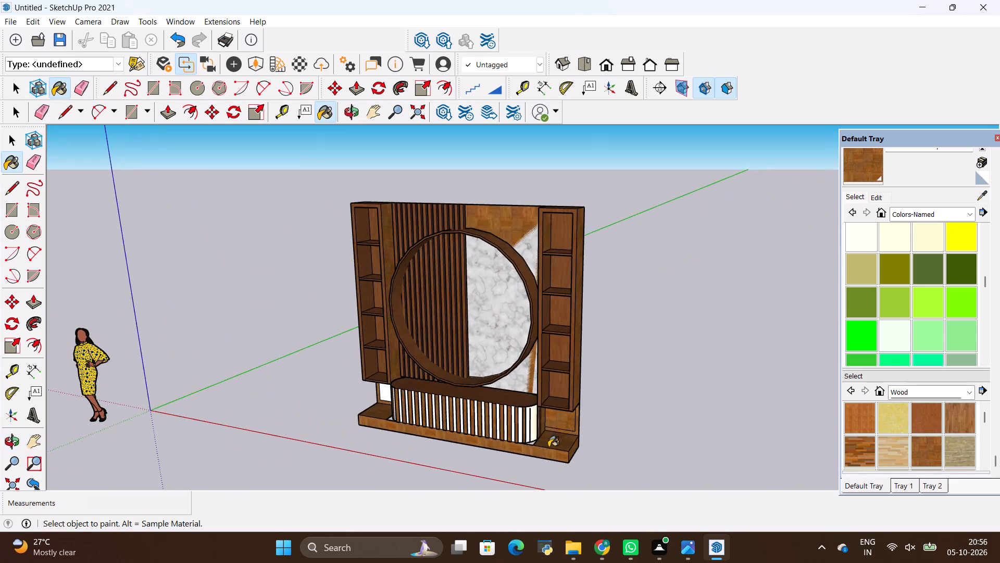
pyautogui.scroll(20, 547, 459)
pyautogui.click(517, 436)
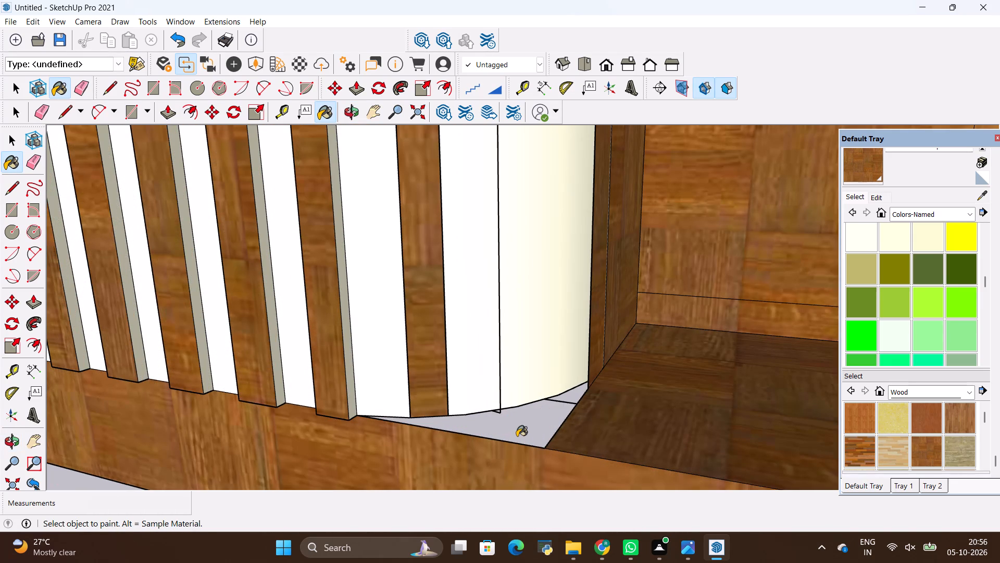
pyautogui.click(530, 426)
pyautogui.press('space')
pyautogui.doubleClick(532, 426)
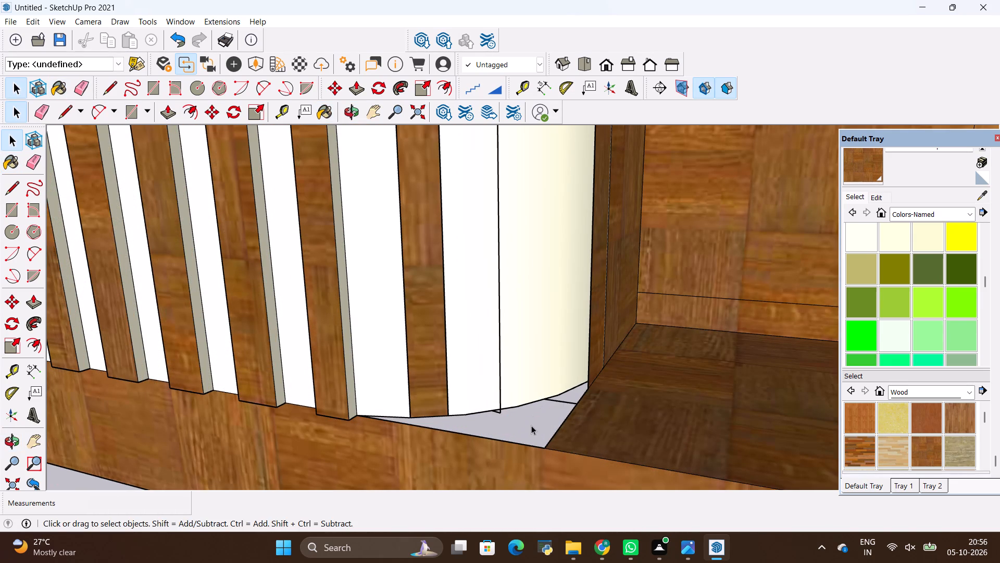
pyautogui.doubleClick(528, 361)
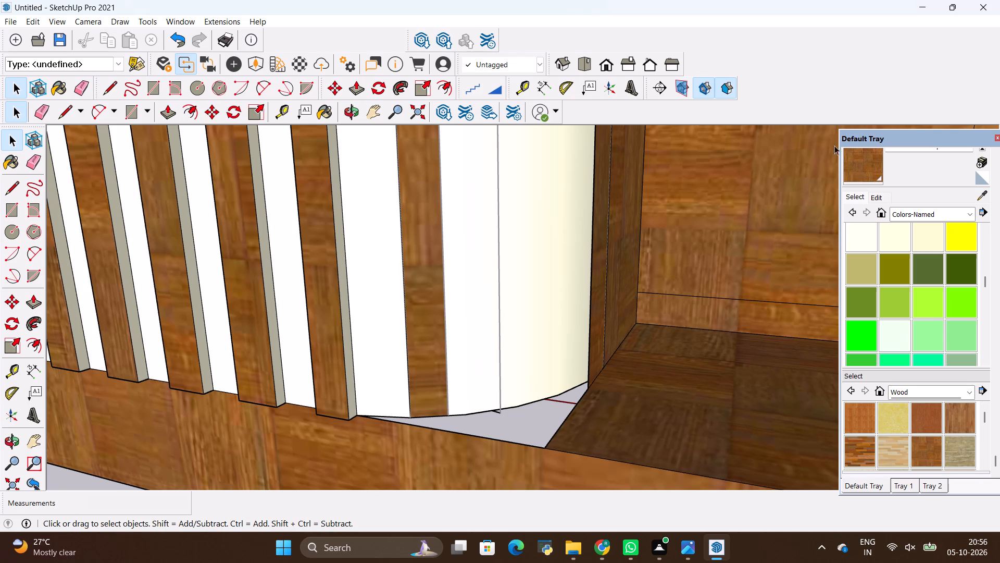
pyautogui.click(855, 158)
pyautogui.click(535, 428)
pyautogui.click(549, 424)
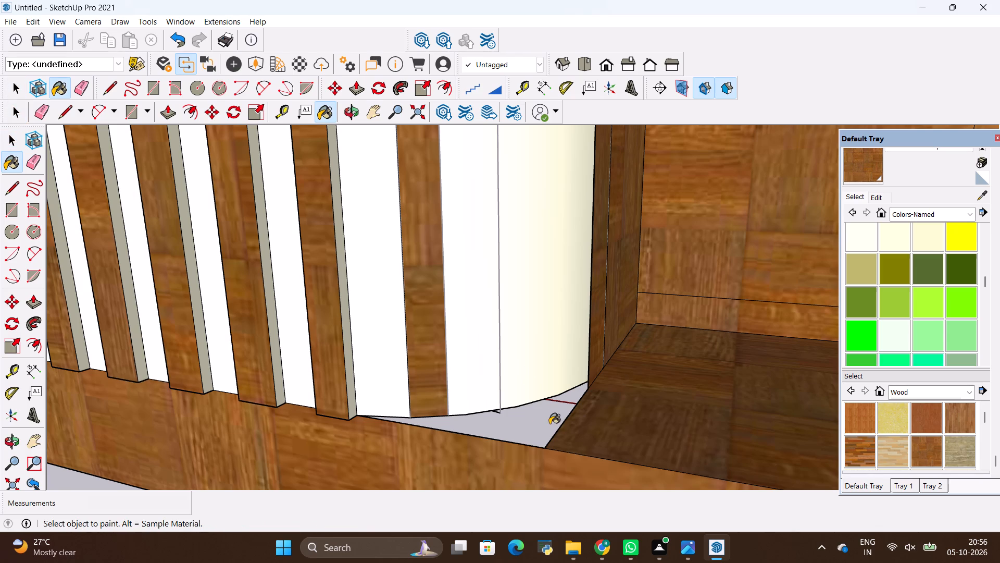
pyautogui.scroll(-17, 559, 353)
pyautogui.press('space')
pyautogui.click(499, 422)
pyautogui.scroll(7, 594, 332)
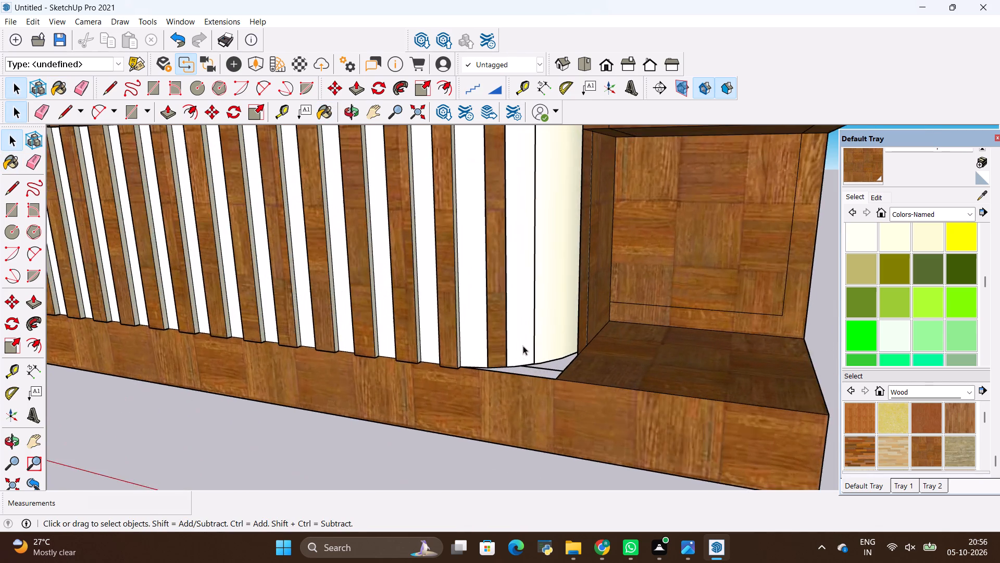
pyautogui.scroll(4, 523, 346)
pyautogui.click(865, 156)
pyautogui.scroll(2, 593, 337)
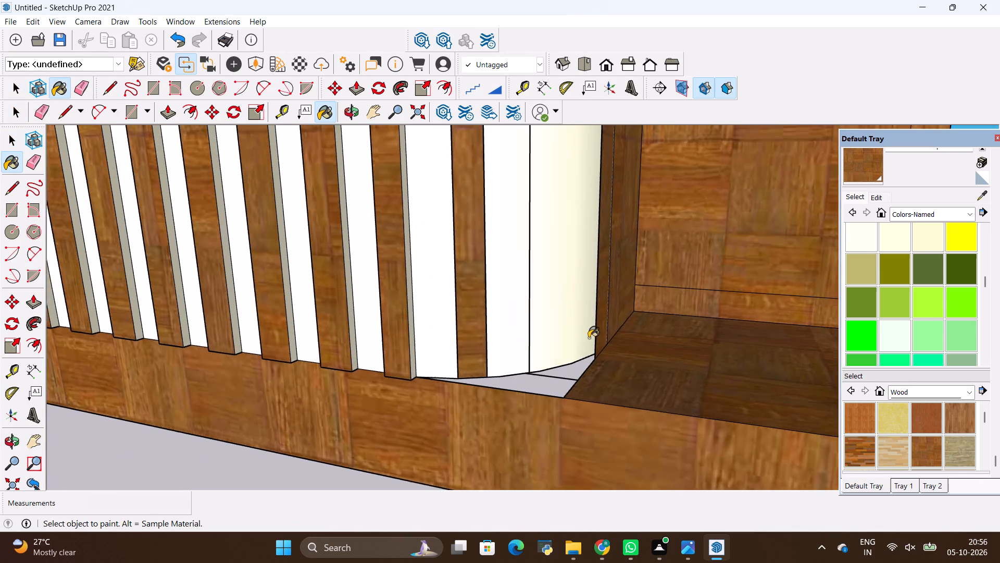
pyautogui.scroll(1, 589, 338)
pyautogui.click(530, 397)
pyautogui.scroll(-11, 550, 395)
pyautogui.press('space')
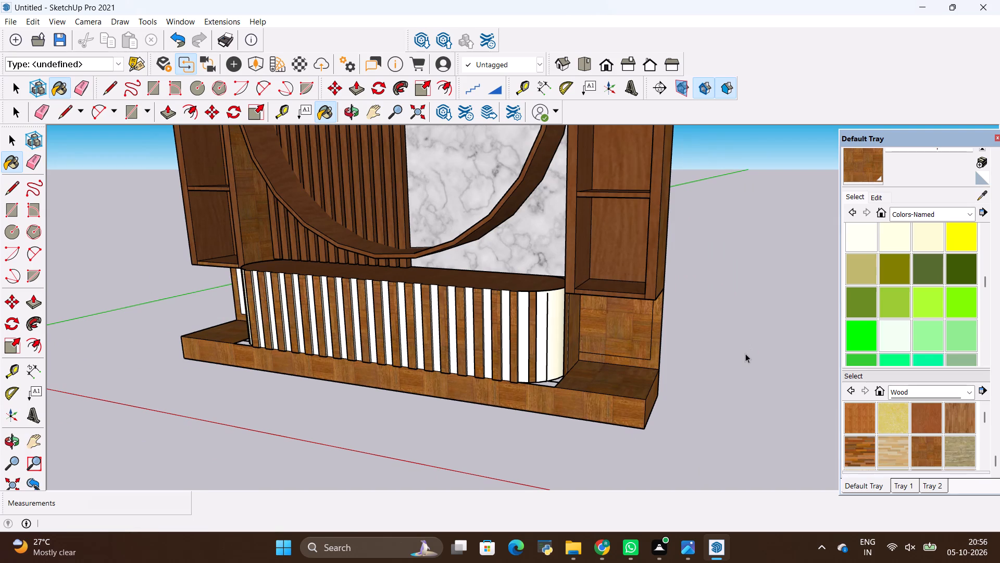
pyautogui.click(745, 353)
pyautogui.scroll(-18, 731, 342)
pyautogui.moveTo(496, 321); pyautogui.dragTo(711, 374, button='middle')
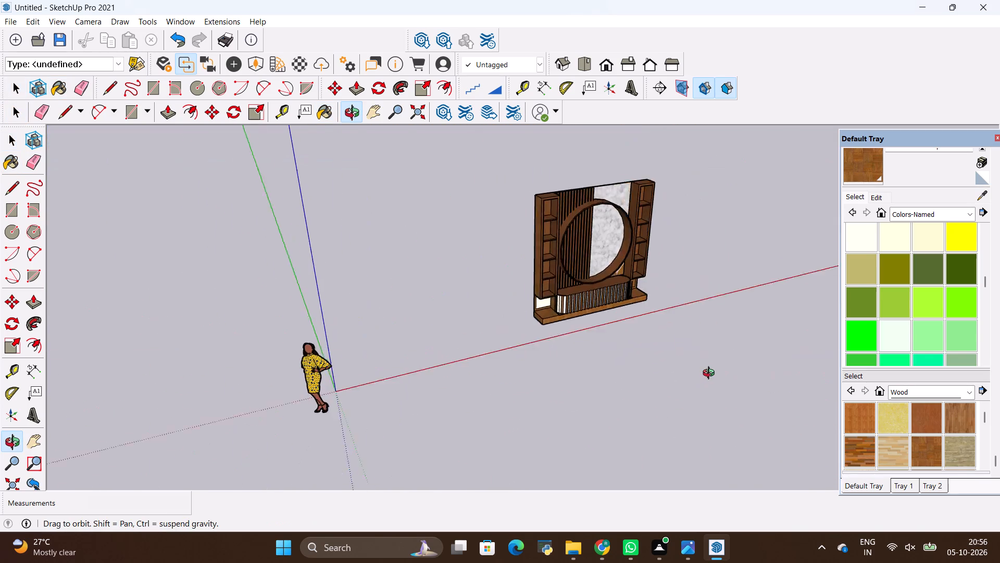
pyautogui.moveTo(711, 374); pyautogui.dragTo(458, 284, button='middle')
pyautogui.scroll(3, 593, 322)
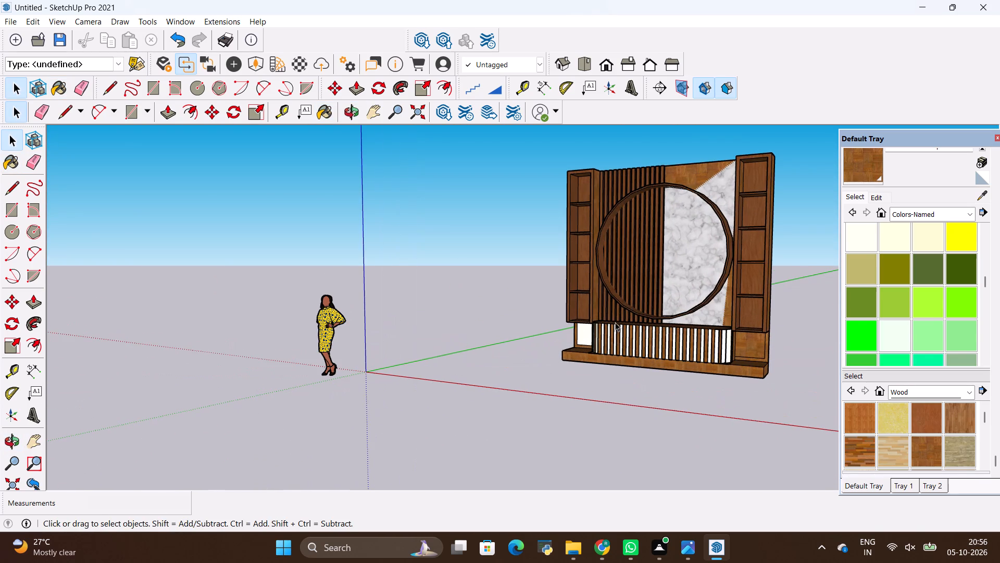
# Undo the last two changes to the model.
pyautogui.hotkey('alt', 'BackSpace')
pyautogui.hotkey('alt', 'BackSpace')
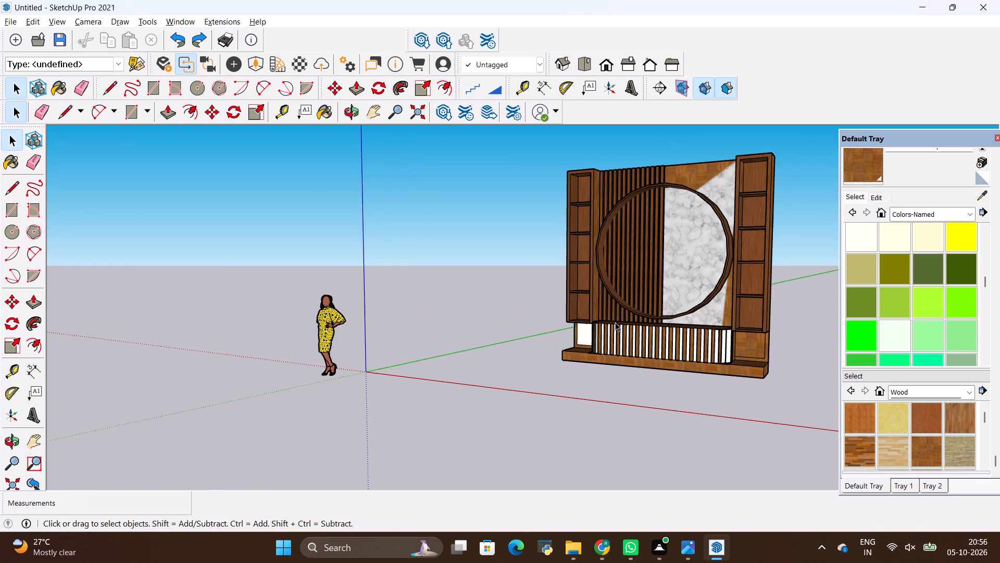
# Open the unit's group, paint the white back panel below the left shelf column with the parquet wood material, and leave the group.
pyautogui.moveTo(571, 392); pyautogui.dragTo(674, 407, button='middle')
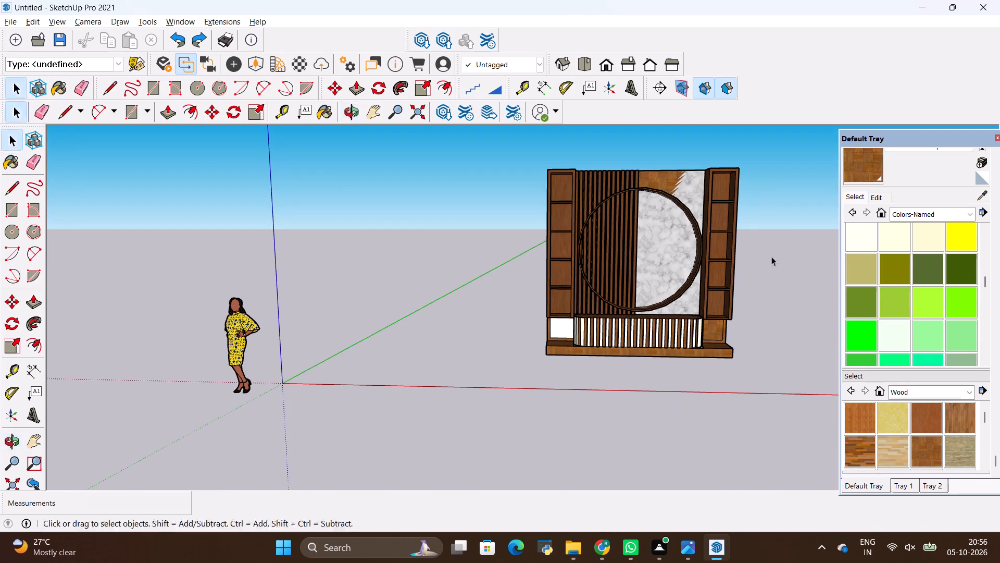
pyautogui.click(873, 163)
pyautogui.scroll(8, 631, 288)
pyautogui.click(533, 303)
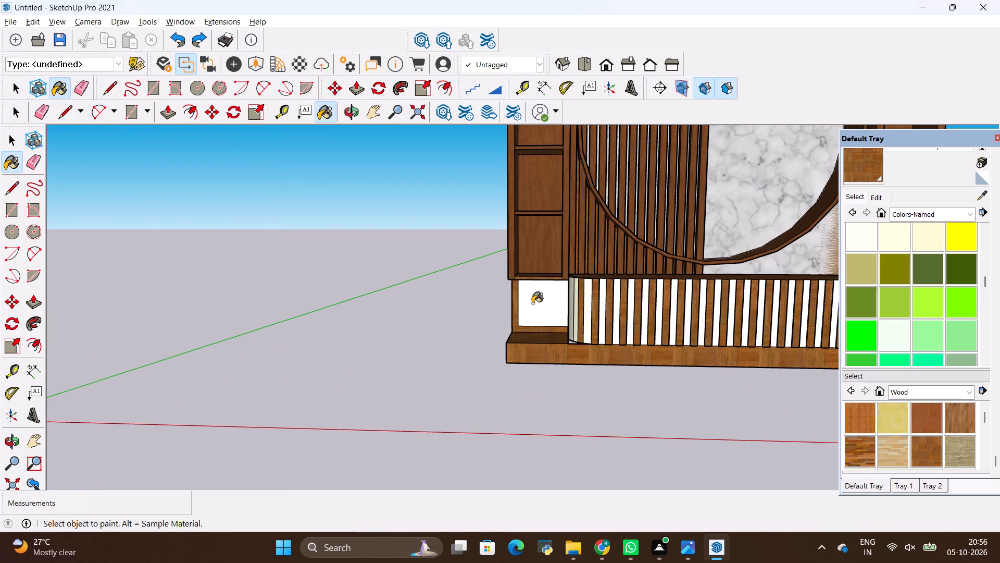
pyautogui.press('space')
pyautogui.doubleClick(533, 303)
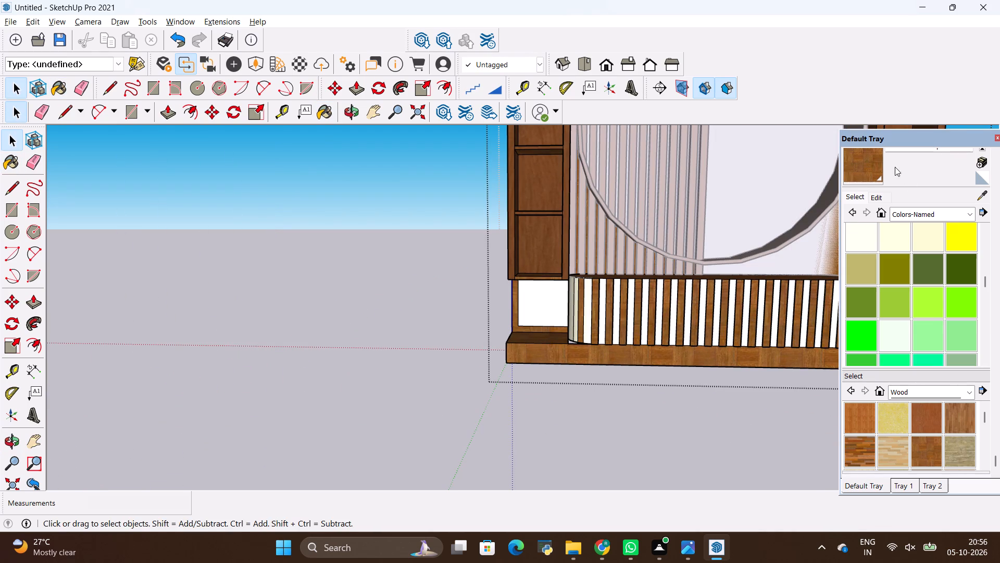
pyautogui.click(872, 170)
pyautogui.scroll(5, 424, 307)
pyautogui.click(607, 309)
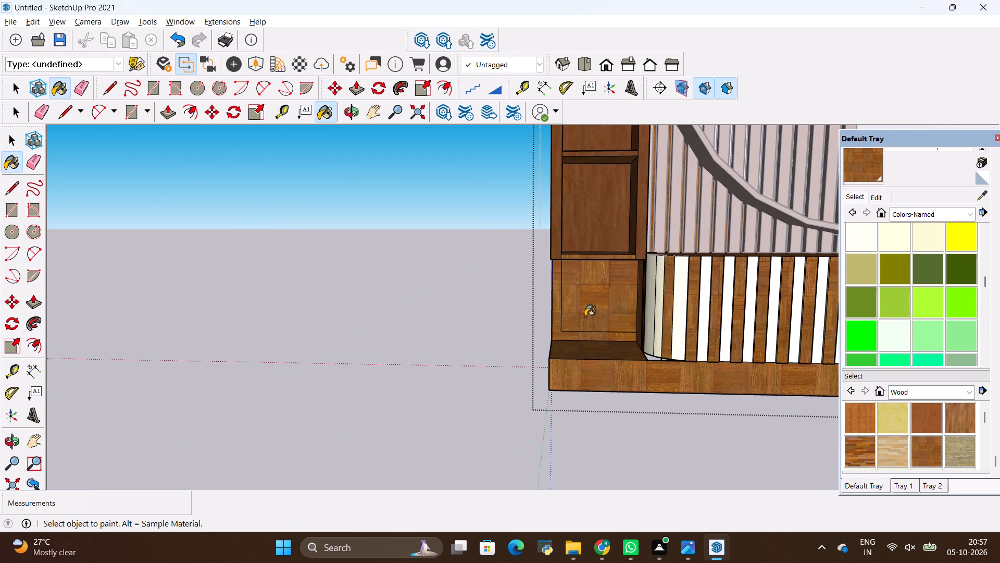
pyautogui.scroll(-5, 436, 365)
pyautogui.press('space')
pyautogui.click(401, 322)
pyautogui.scroll(-12, 399, 324)
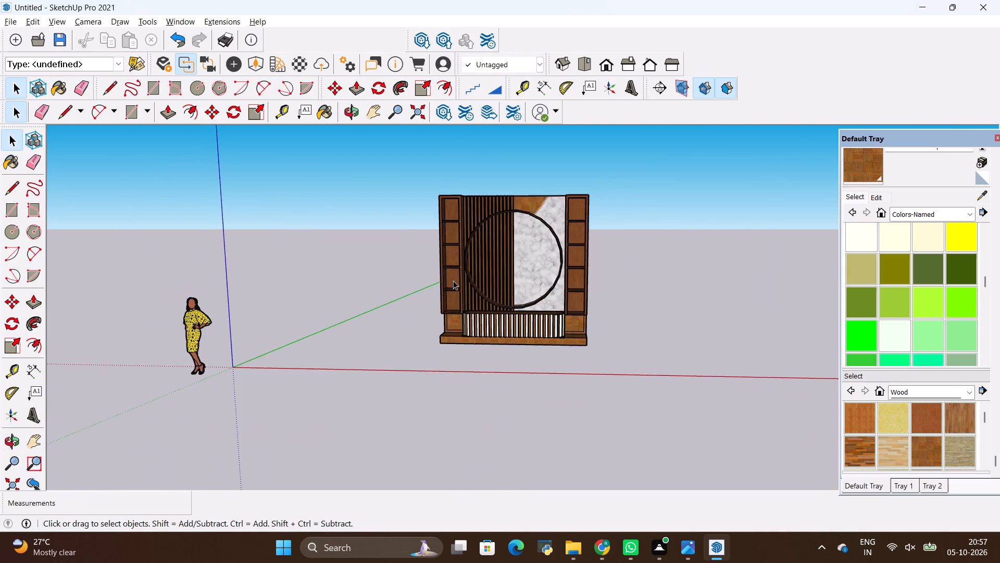
# Examine the painted shelves, circular frame, marble panel and fluted console from several angles.
pyautogui.scroll(5, 469, 203)
pyautogui.scroll(-1, 423, 289)
pyautogui.press('space')
pyautogui.click(368, 287)
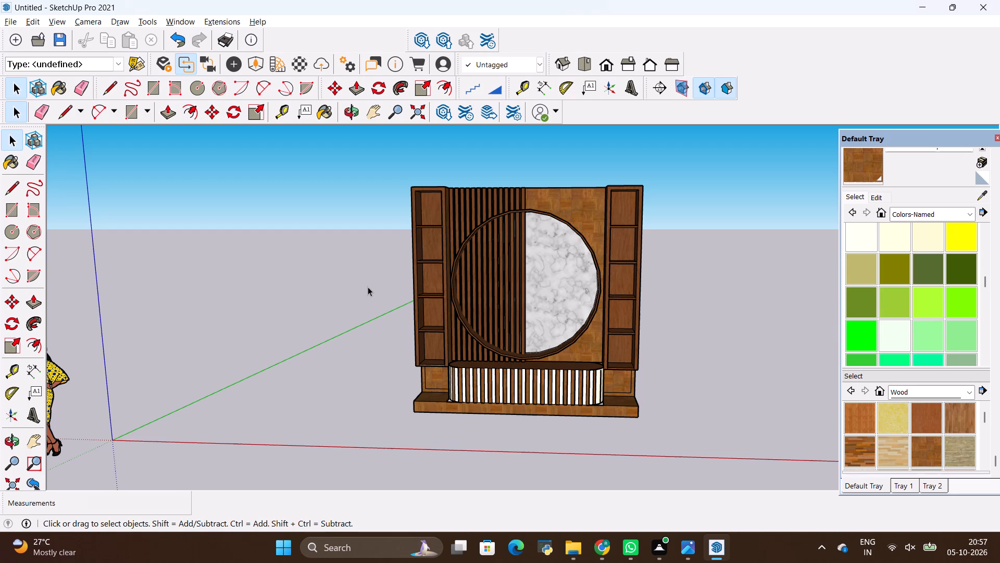
pyautogui.scroll(2, 613, 335)
pyautogui.scroll(-5, 586, 274)
pyautogui.scroll(3, 571, 218)
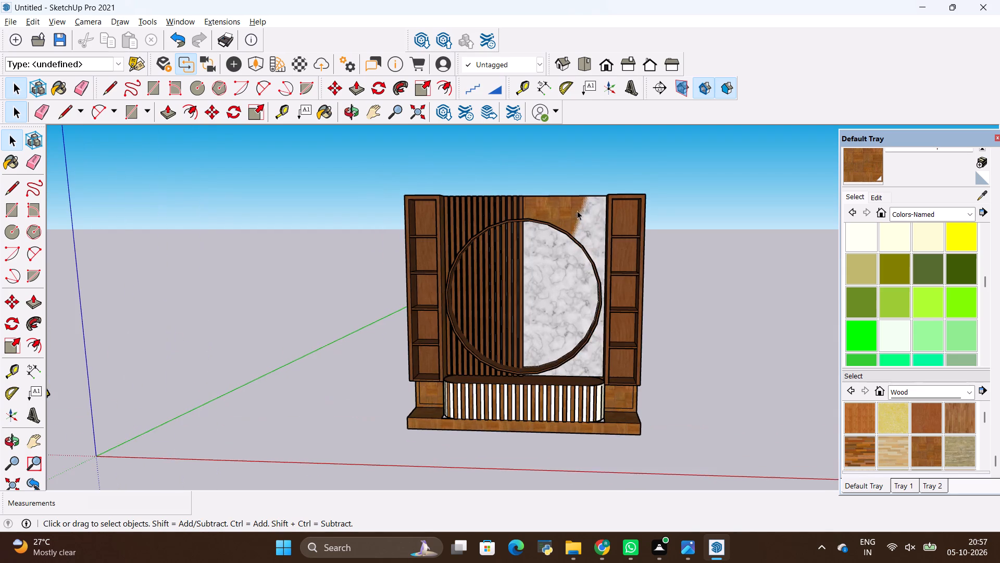
pyautogui.scroll(-4, 595, 239)
pyautogui.moveTo(551, 300); pyautogui.dragTo(695, 395, button='middle')
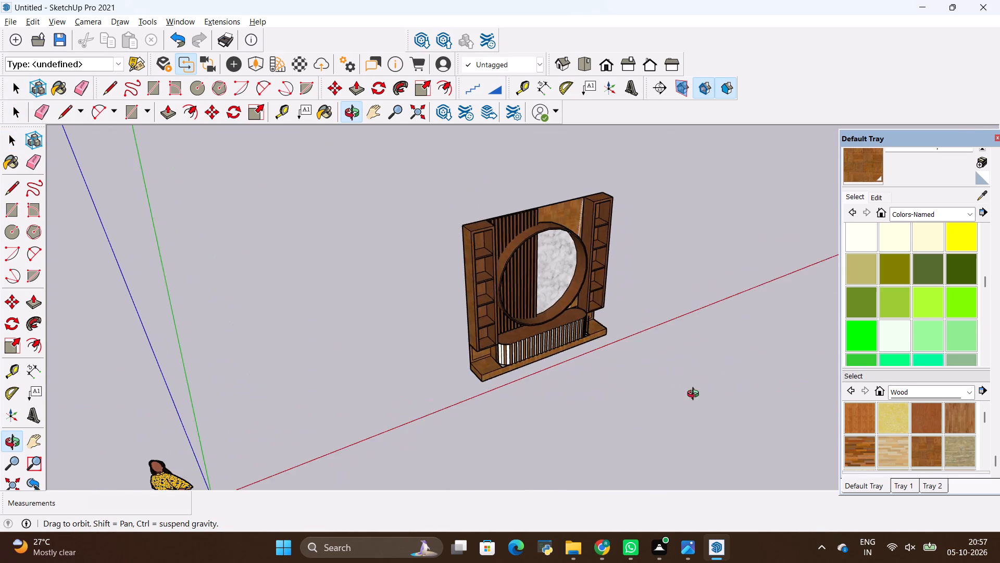
pyautogui.moveTo(695, 395); pyautogui.dragTo(603, 361, button='middle')
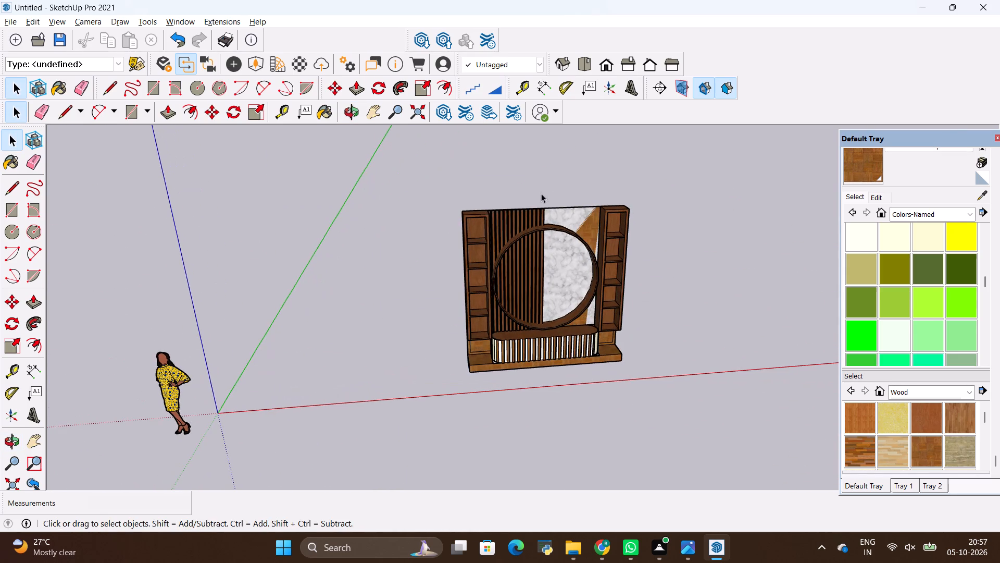
pyautogui.scroll(9, 585, 261)
pyautogui.scroll(-4, 581, 237)
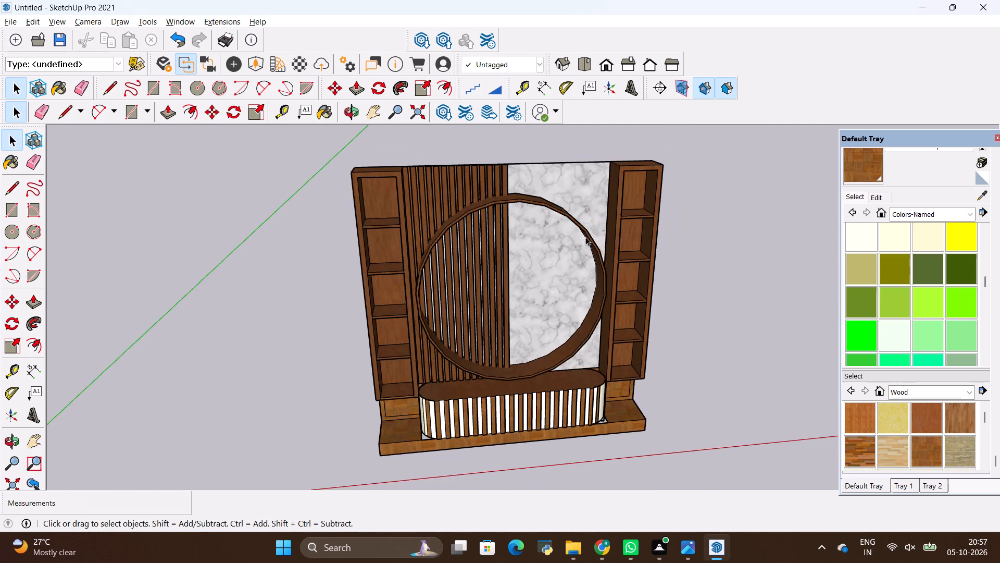
pyautogui.scroll(-3, 587, 237)
pyautogui.moveTo(630, 372); pyautogui.dragTo(571, 281, button='middle')
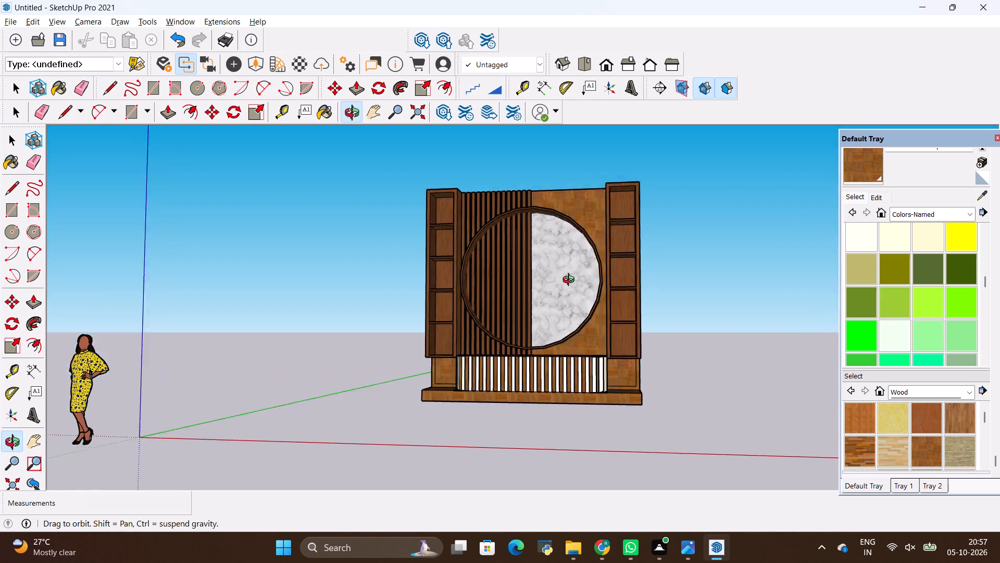
pyautogui.moveTo(571, 281); pyautogui.dragTo(657, 323, button='middle')
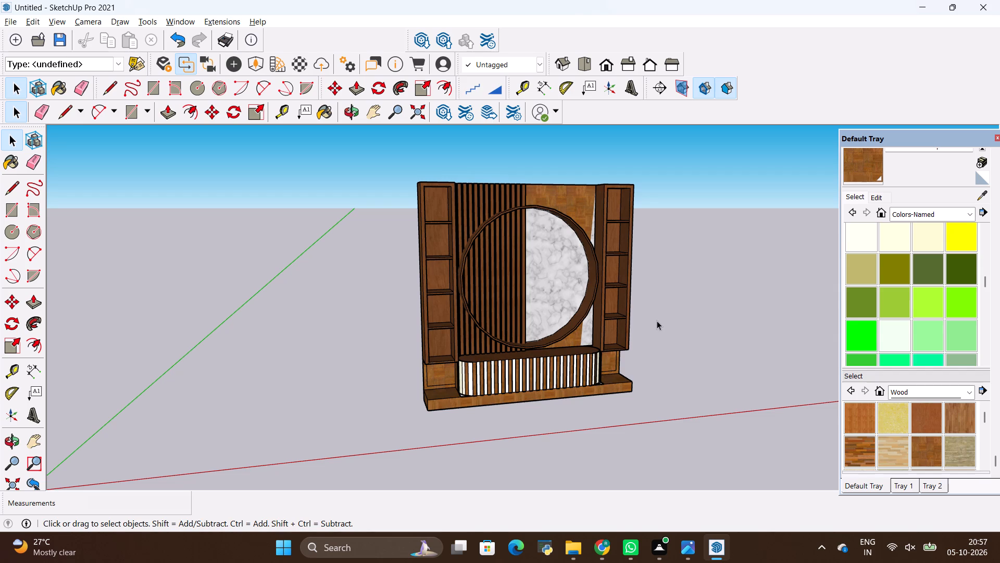
pyautogui.press('space')
pyautogui.click(680, 327)
pyautogui.scroll(2, 654, 336)
pyautogui.scroll(-3, 654, 336)
pyautogui.press('space')
pyautogui.click(666, 348)
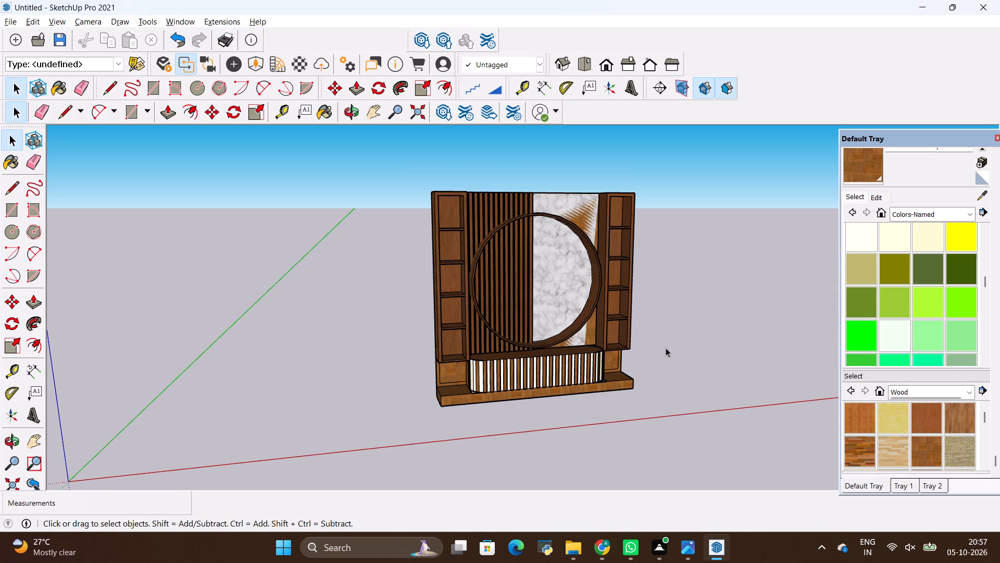
# Compare the modelled console, circular frame and back panels with the reference photo in the image viewer.
pyautogui.moveTo(662, 348); pyautogui.dragTo(603, 368, button='middle')
pyautogui.hotkey('alt', 'Tab')
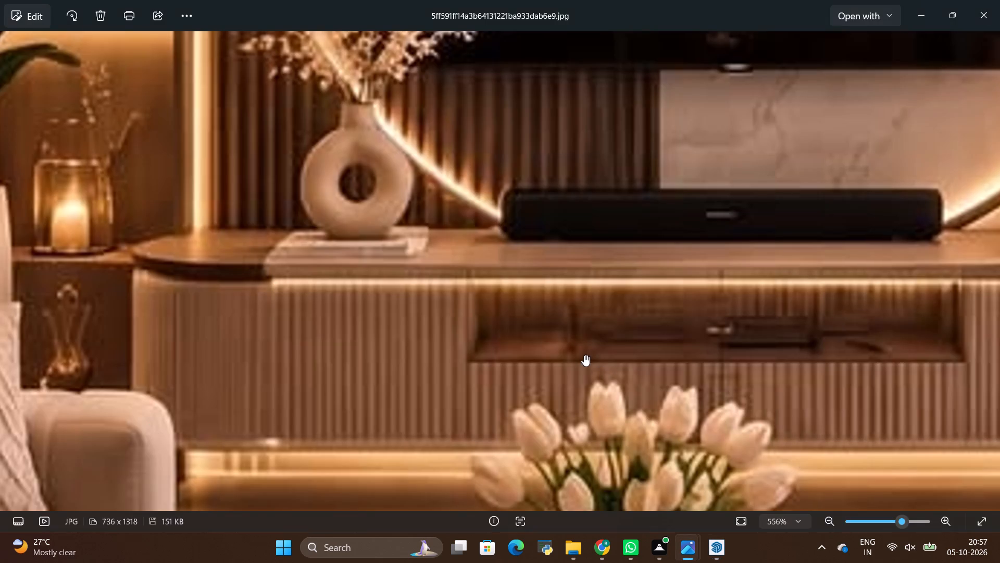
pyautogui.hotkey('alt', 'Tab')
pyautogui.scroll(3, 529, 314)
pyautogui.scroll(-3, 530, 286)
pyautogui.scroll(3, 541, 197)
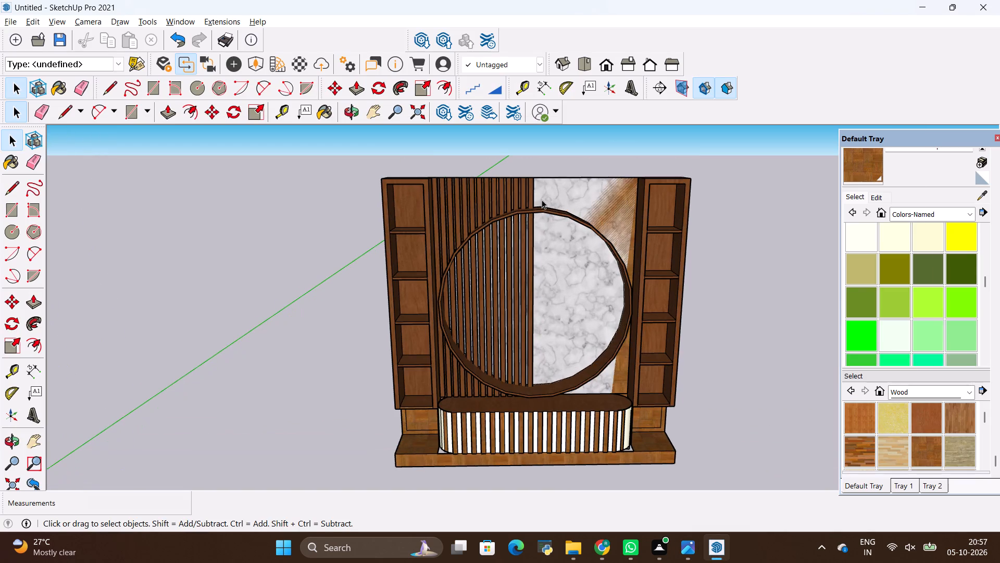
pyautogui.scroll(-2, 540, 222)
pyautogui.scroll(4, 544, 258)
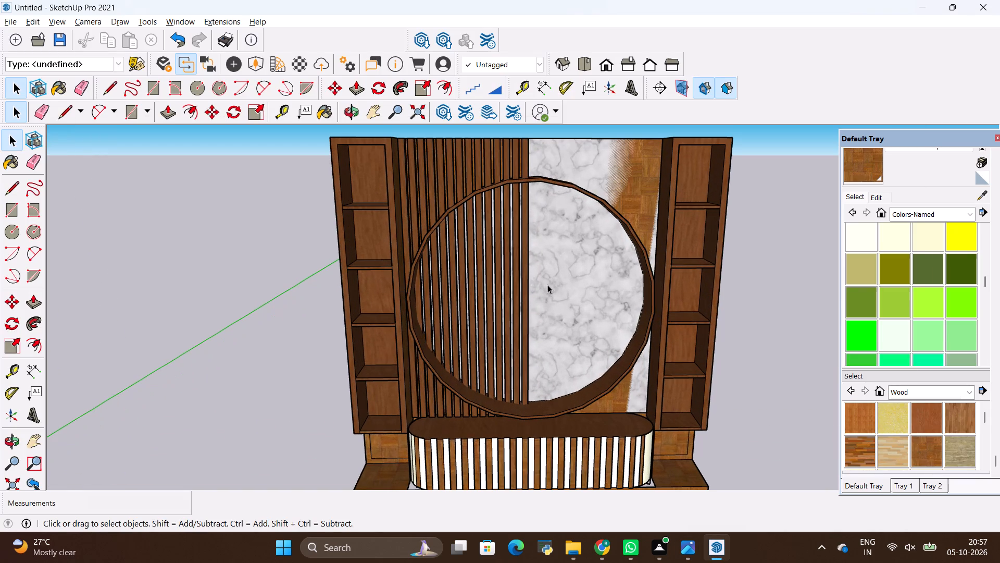
pyautogui.hotkey('alt', 'Tab')
pyautogui.hotkey('alt', 'Tab')
pyautogui.scroll(-4, 546, 290)
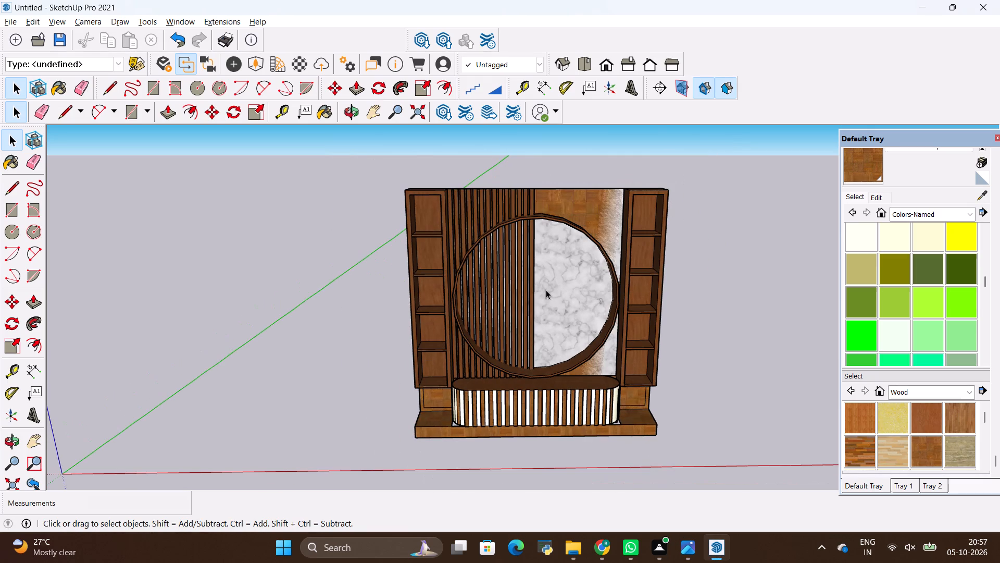
pyautogui.press('space')
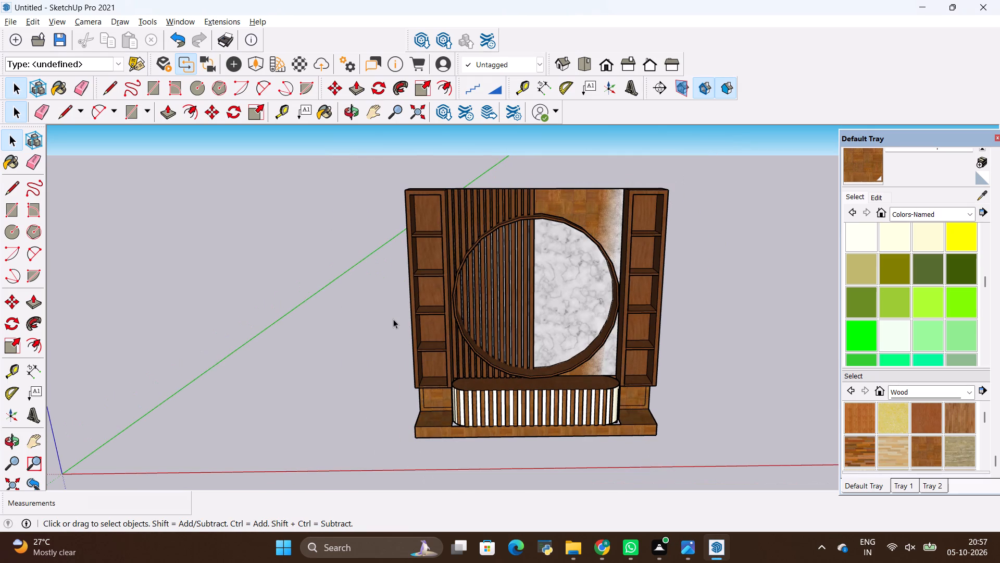
pyautogui.click(388, 319)
# Examine the whole TV unit from the front, raised and low angles, checking the shelves, slats, circular frame and fluted console.
pyautogui.scroll(2, 388, 319)
pyautogui.scroll(-3, 388, 319)
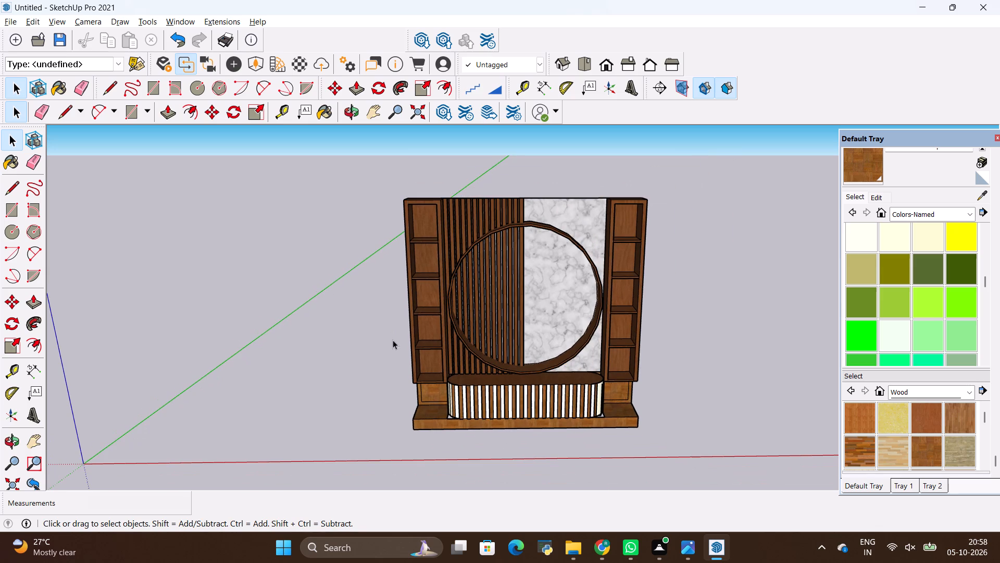
pyautogui.click(376, 328)
pyautogui.scroll(-2, 404, 333)
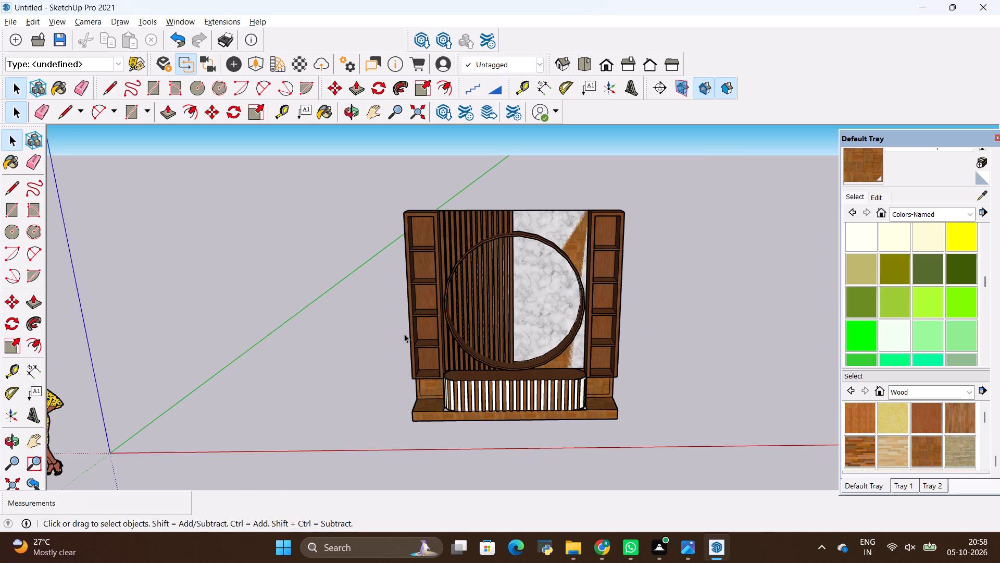
pyautogui.moveTo(418, 365); pyautogui.dragTo(425, 349, button='middle')
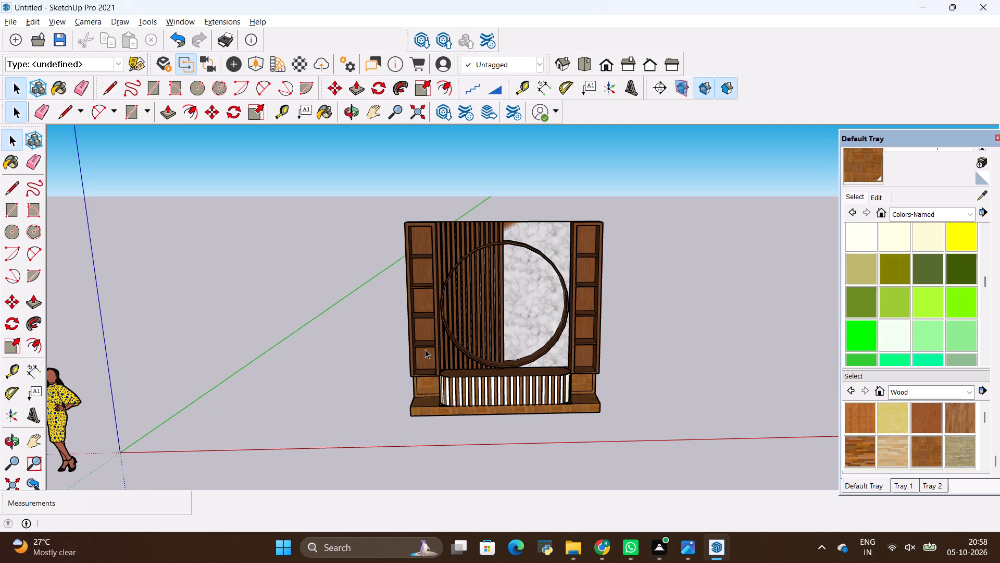
pyautogui.press('space')
pyautogui.click(337, 276)
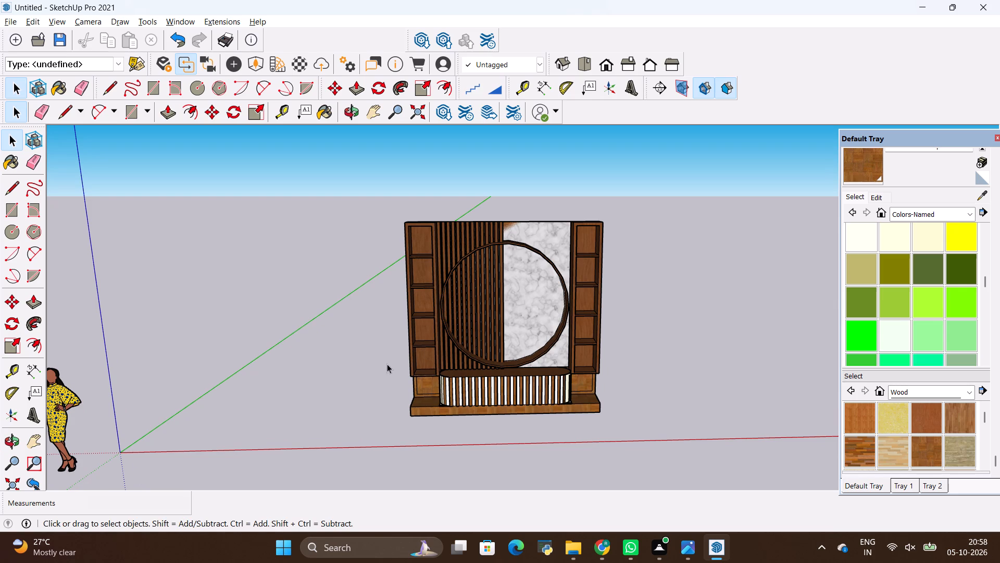
pyautogui.moveTo(387, 364); pyautogui.dragTo(394, 336, button='middle')
pyautogui.moveTo(419, 369); pyautogui.dragTo(384, 393, button='middle')
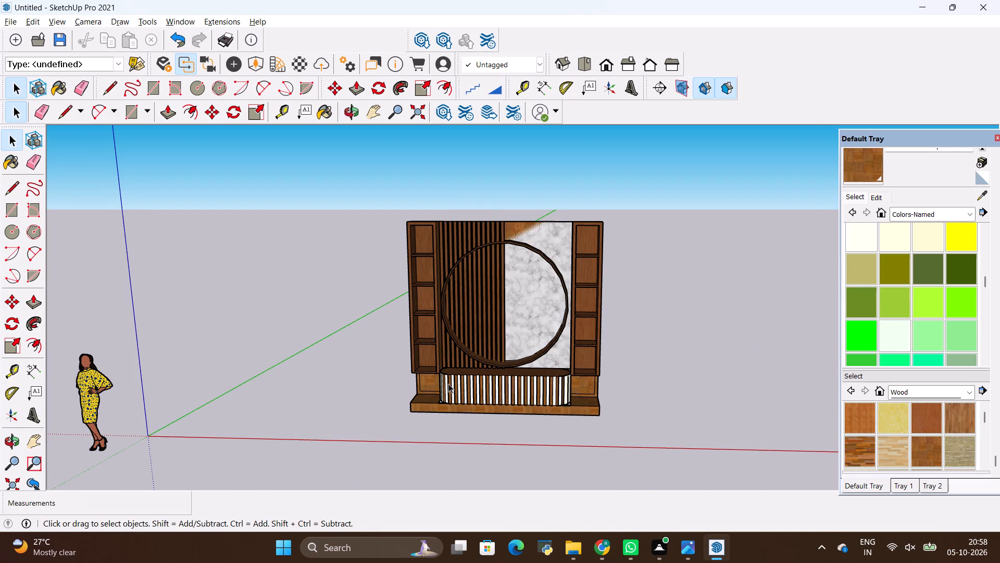
pyautogui.press('space')
pyautogui.click(299, 363)
pyautogui.moveTo(351, 416); pyautogui.dragTo(376, 382, button='middle')
pyautogui.scroll(3, 494, 342)
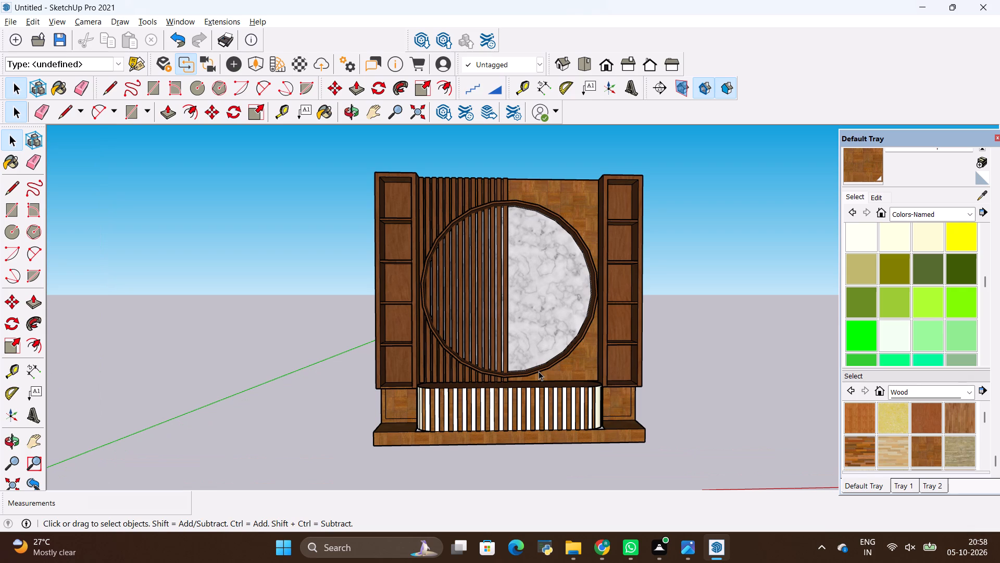
pyautogui.scroll(2, 535, 390)
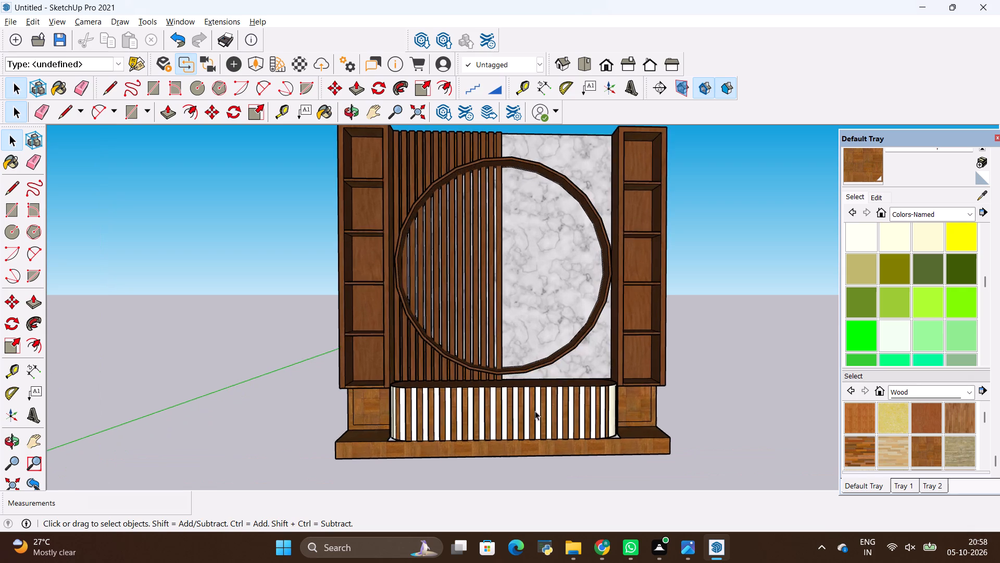
pyautogui.scroll(-4, 535, 420)
pyautogui.moveTo(541, 469); pyautogui.dragTo(562, 440, button='middle')
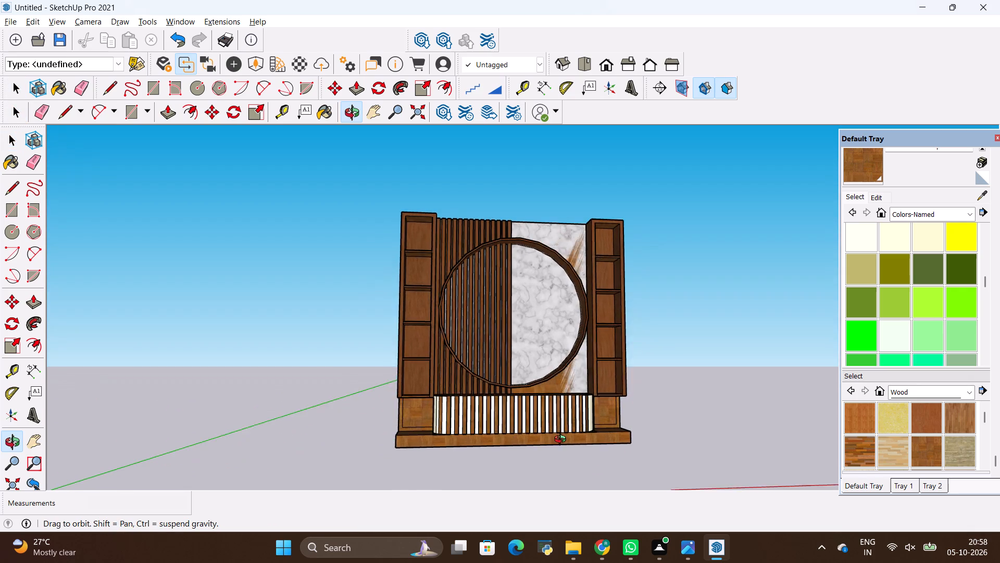
pyautogui.moveTo(562, 440); pyautogui.dragTo(564, 456, button='middle')
# Compare the unit's console, marble panel and slatted panel with the close-up of the reference photo, viewing the model from several angles.
pyautogui.hotkey('alt', 'Tab')
pyautogui.hotkey('alt', 'Tab')
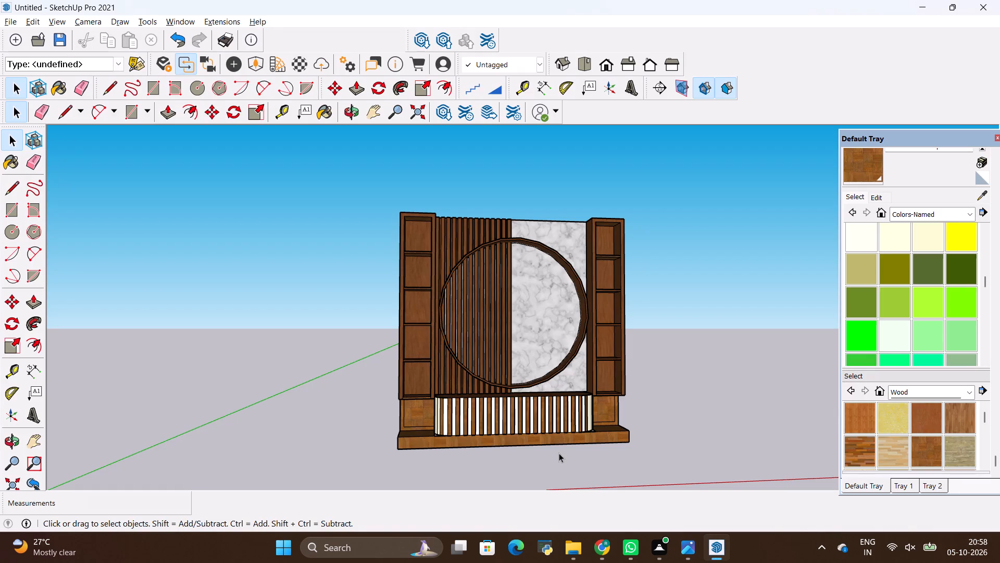
pyautogui.scroll(-3, 436, 407)
pyautogui.scroll(2, 383, 438)
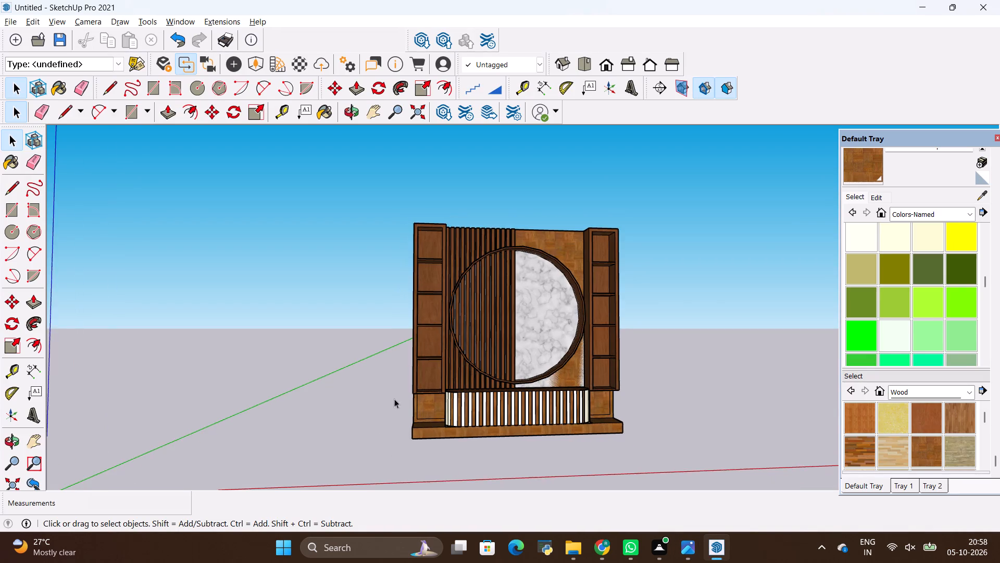
pyautogui.scroll(-4, 401, 381)
pyautogui.moveTo(583, 353); pyautogui.dragTo(536, 418, button='middle')
pyautogui.scroll(2, 510, 431)
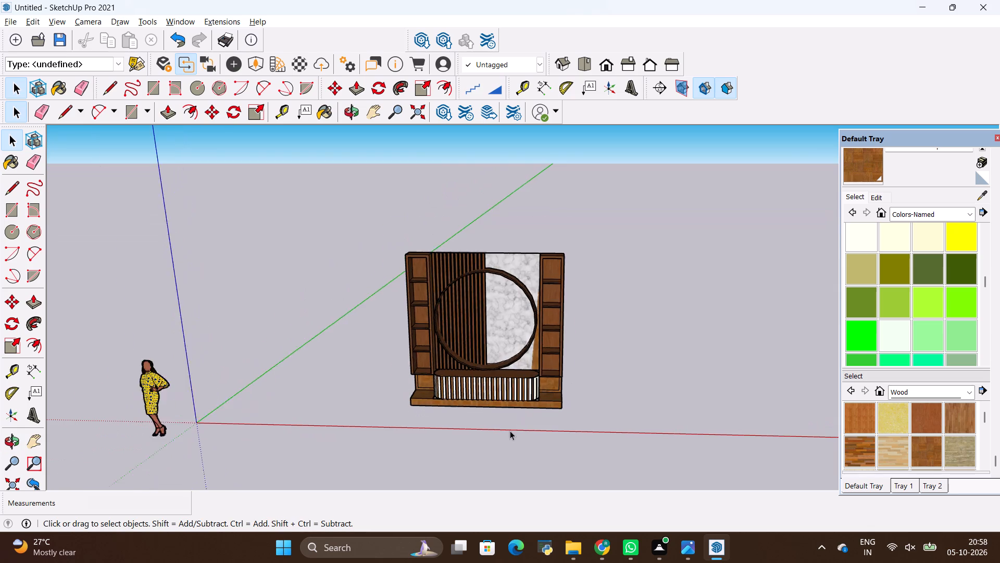
pyautogui.scroll(1, 510, 431)
pyautogui.scroll(3, 401, 408)
pyautogui.moveTo(369, 376); pyautogui.dragTo(404, 384, button='middle')
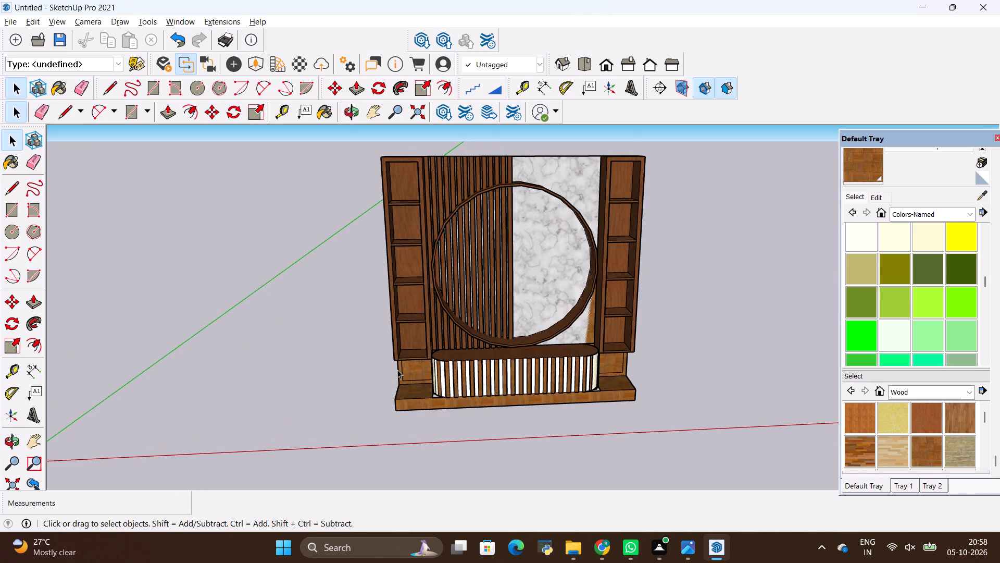
pyautogui.scroll(1, 474, 375)
pyautogui.scroll(-3, 482, 373)
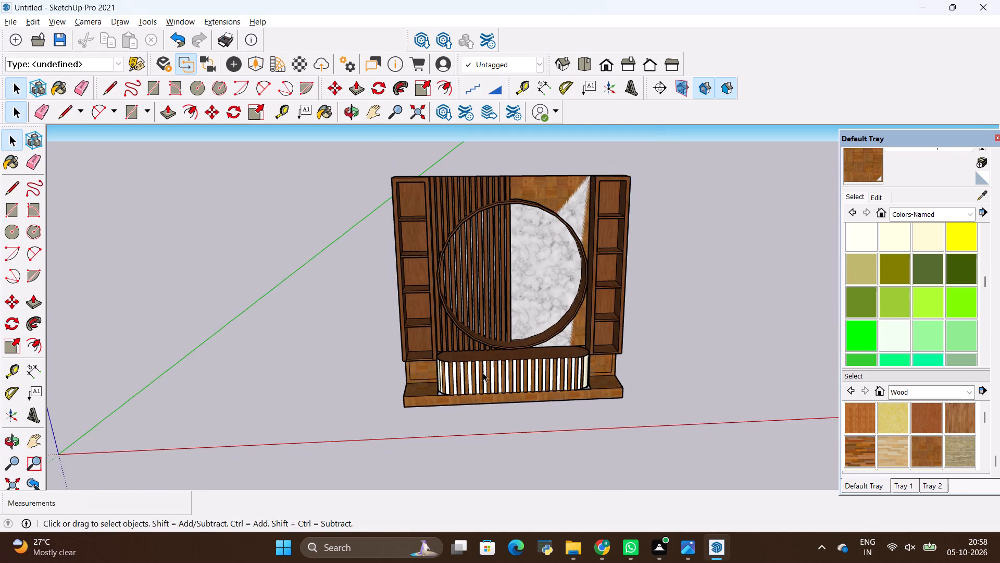
pyautogui.moveTo(611, 388); pyautogui.dragTo(667, 372, button='middle')
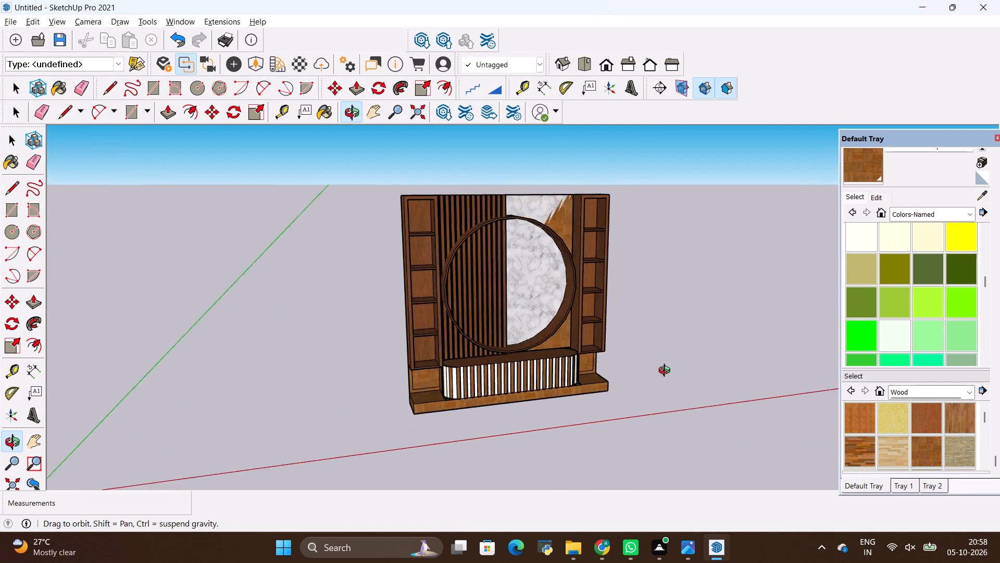
pyautogui.moveTo(667, 372); pyautogui.dragTo(652, 378, button='middle')
pyautogui.scroll(2, 483, 326)
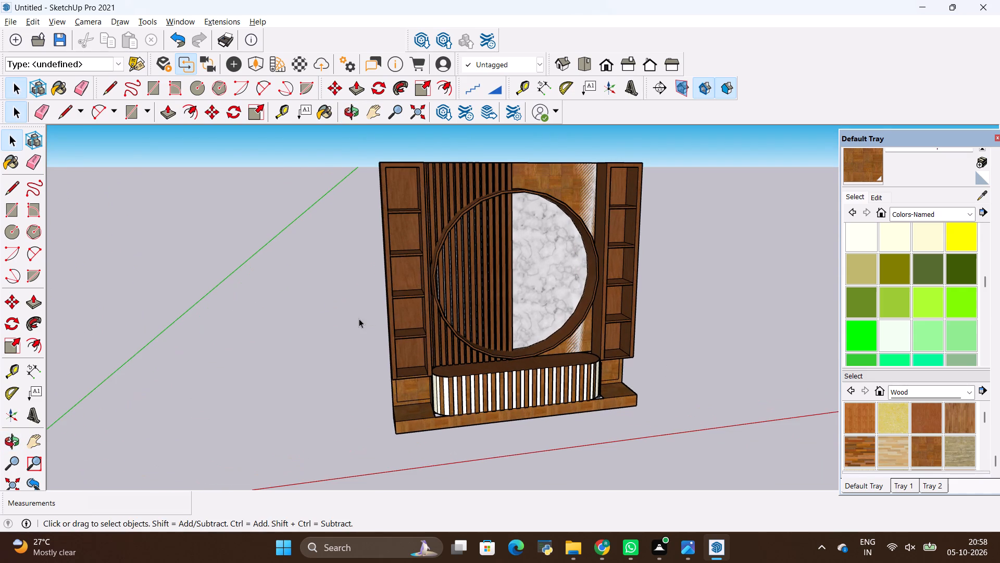
pyautogui.scroll(-3, 355, 311)
pyautogui.moveTo(390, 288); pyautogui.dragTo(368, 308, button='middle')
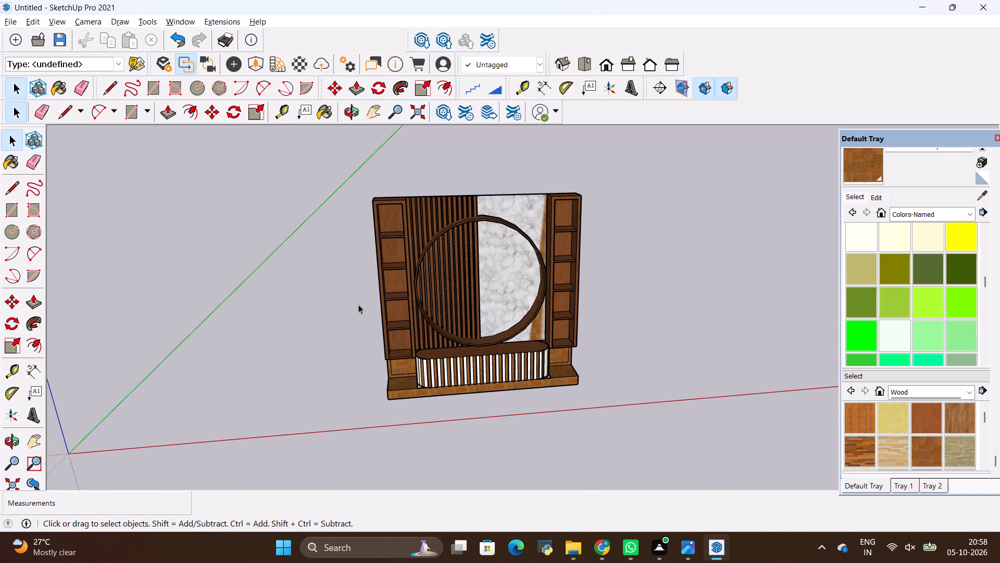
pyautogui.scroll(-2, 358, 304)
pyautogui.moveTo(353, 309); pyautogui.dragTo(378, 305, button='middle')
pyautogui.hotkey('alt', 'Tab')
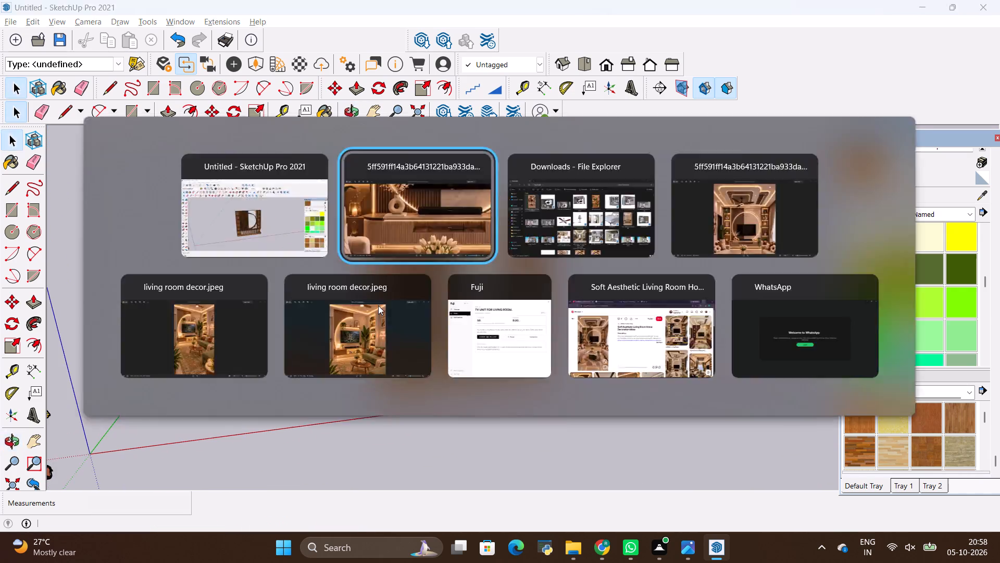
pyautogui.hotkey('alt', 'Tab')
pyautogui.scroll(-3, 353, 322)
pyautogui.moveTo(353, 323); pyautogui.dragTo(398, 303, button='middle')
pyautogui.hotkey('alt', 'Tab')
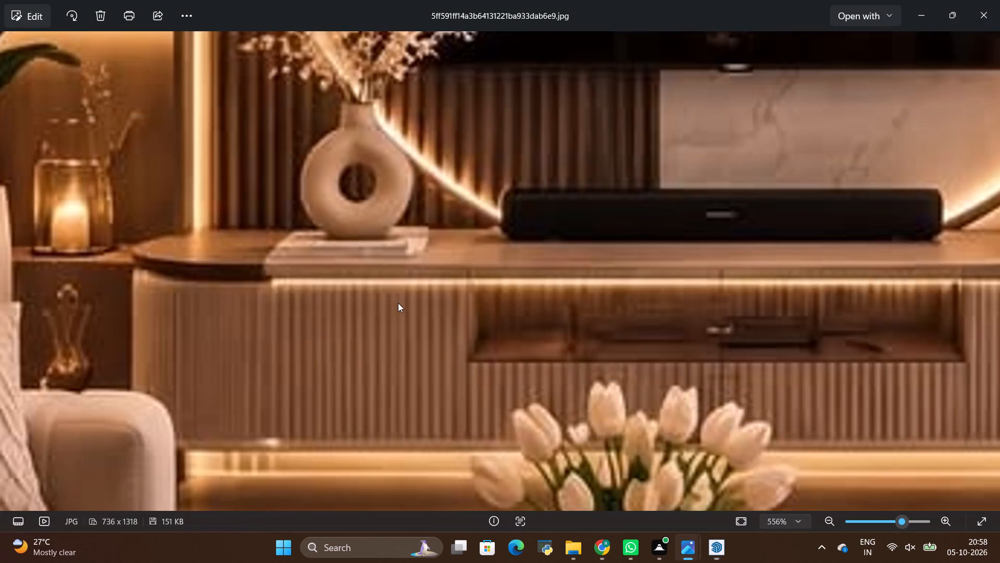
pyautogui.hotkey('alt', 'Tab')
# Examine the finished TV unit from near and far, checking its overall form and the back panel around the circular frame.
pyautogui.moveTo(348, 328); pyautogui.dragTo(343, 297, button='middle')
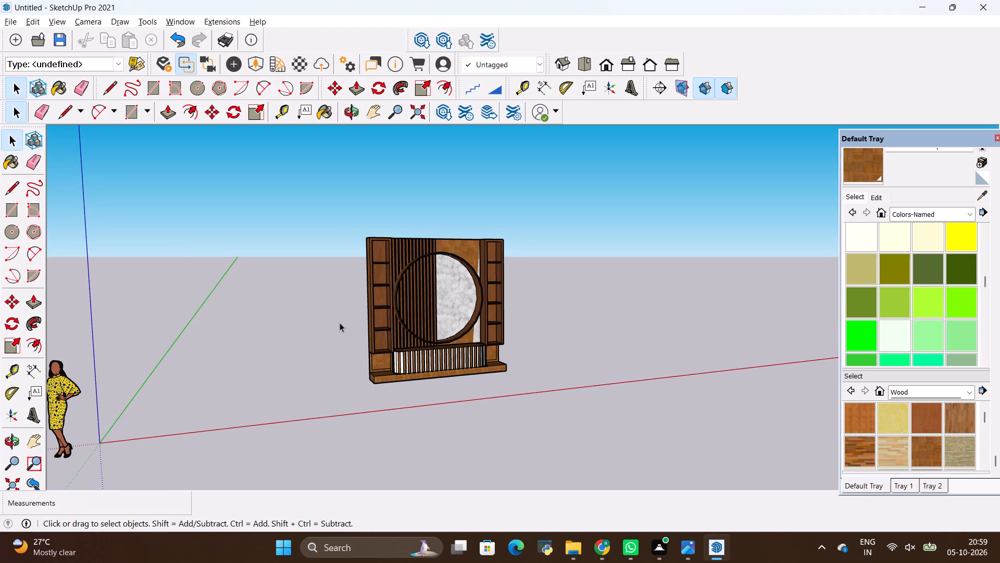
pyautogui.press('space')
pyautogui.click(336, 323)
pyautogui.moveTo(336, 323); pyautogui.dragTo(323, 360, button='middle')
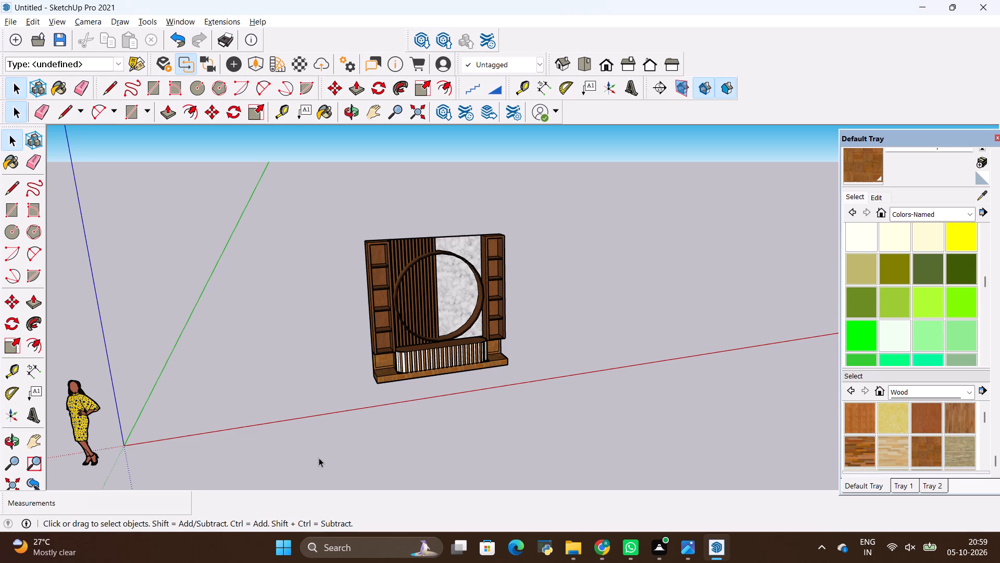
pyautogui.scroll(-2, 318, 362)
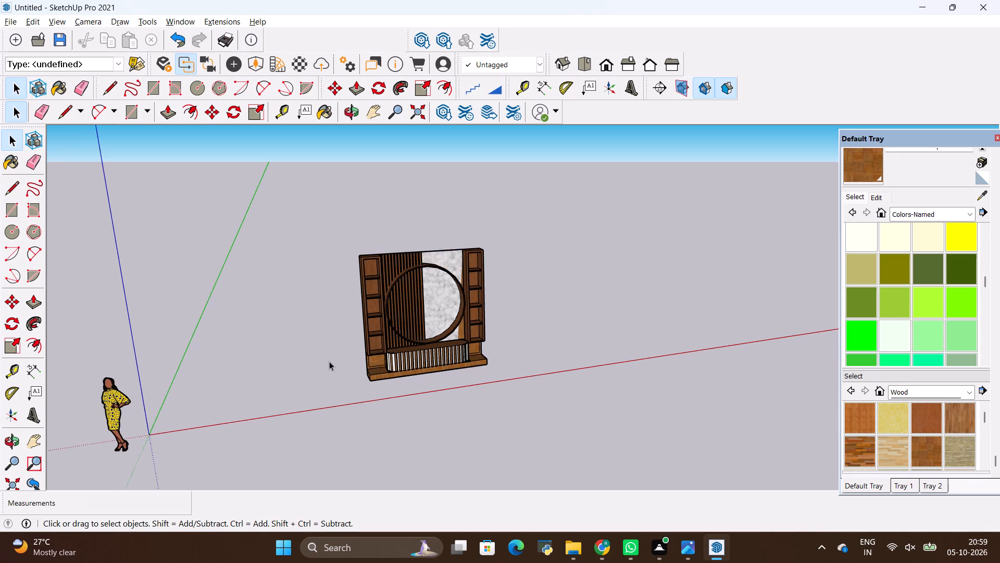
pyautogui.scroll(3, 361, 357)
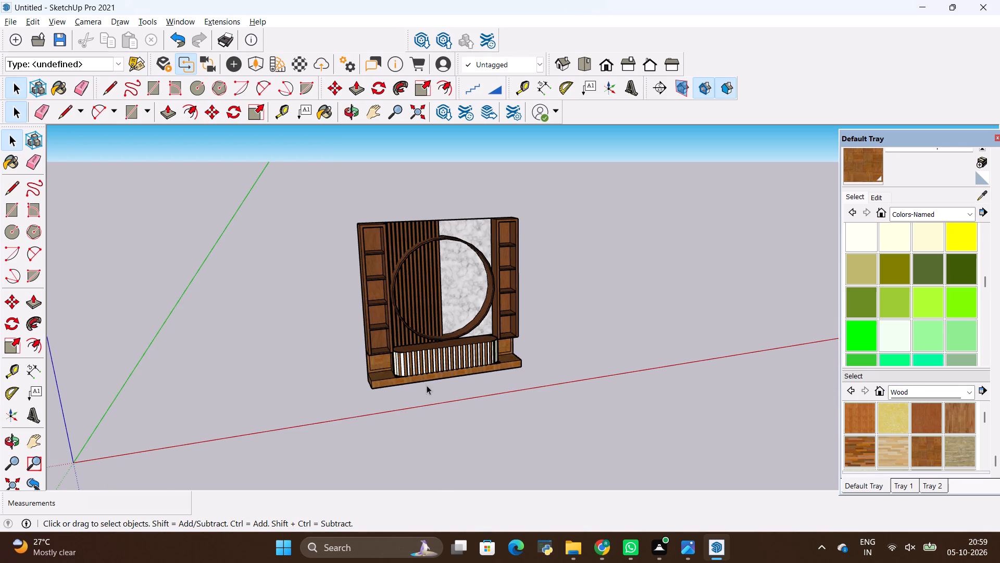
pyautogui.moveTo(482, 406); pyautogui.dragTo(466, 397, button='middle')
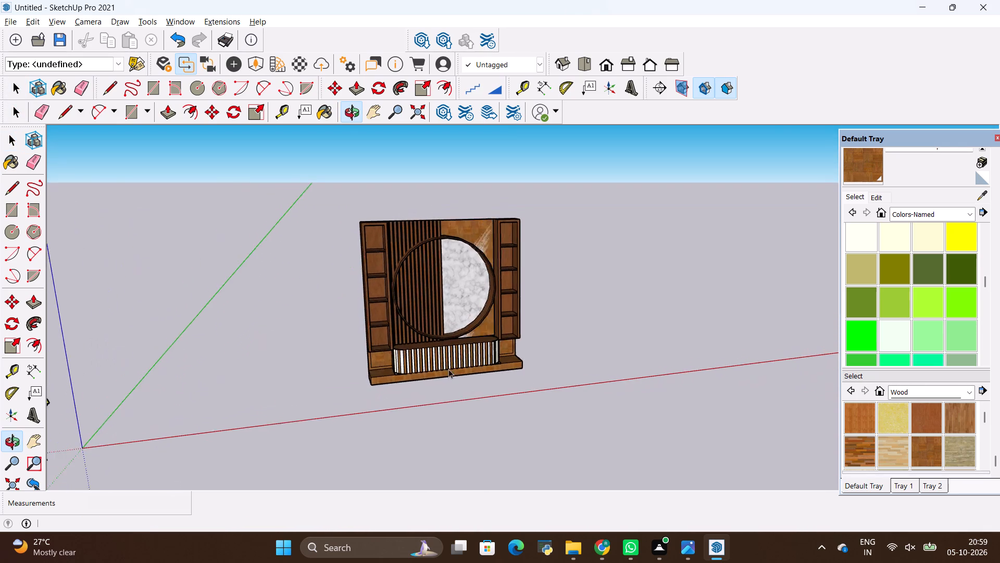
pyautogui.scroll(6, 443, 262)
pyautogui.scroll(-5, 470, 289)
pyautogui.moveTo(551, 288); pyautogui.dragTo(509, 371, button='middle')
pyautogui.scroll(1, 501, 374)
pyautogui.moveTo(499, 371); pyautogui.dragTo(499, 368, button='middle')
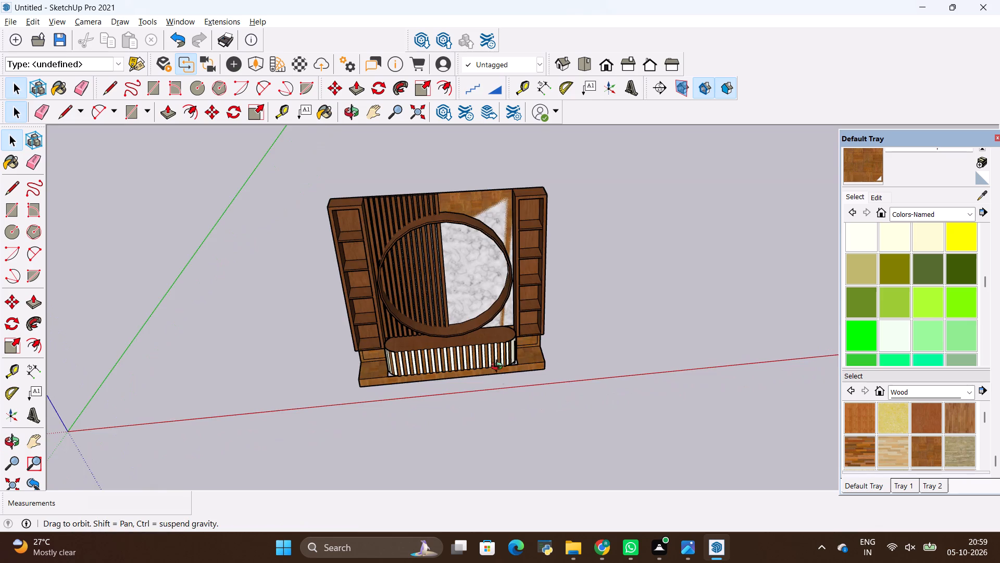
pyautogui.moveTo(499, 368); pyautogui.dragTo(566, 323, button='middle')
pyautogui.scroll(-5, 559, 321)
pyautogui.moveTo(577, 360); pyautogui.dragTo(534, 285, button='middle')
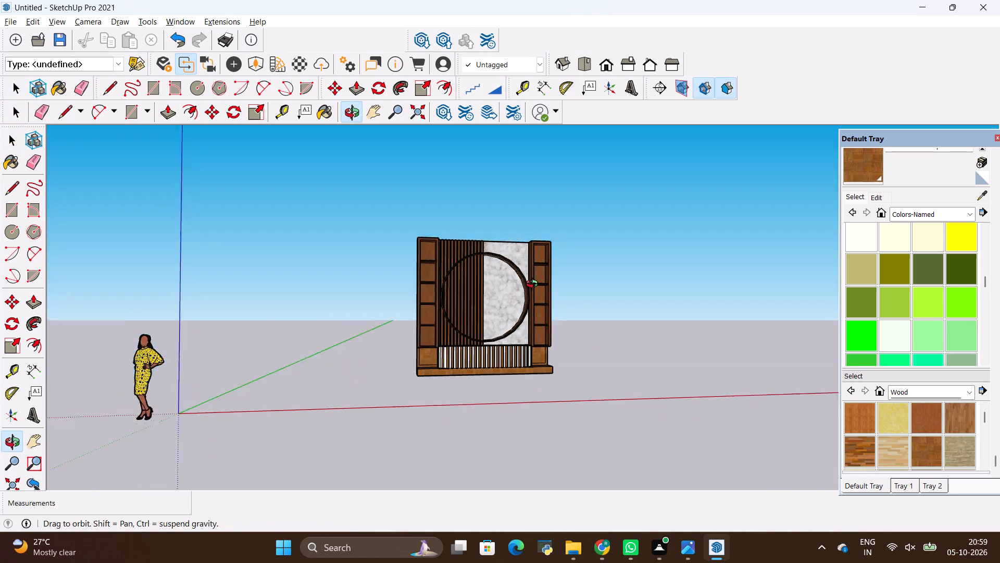
pyautogui.moveTo(534, 285); pyautogui.dragTo(549, 305, button='middle')
pyautogui.moveTo(560, 317); pyautogui.dragTo(567, 333, button='middle')
pyautogui.scroll(4, 493, 278)
pyautogui.scroll(-4, 482, 275)
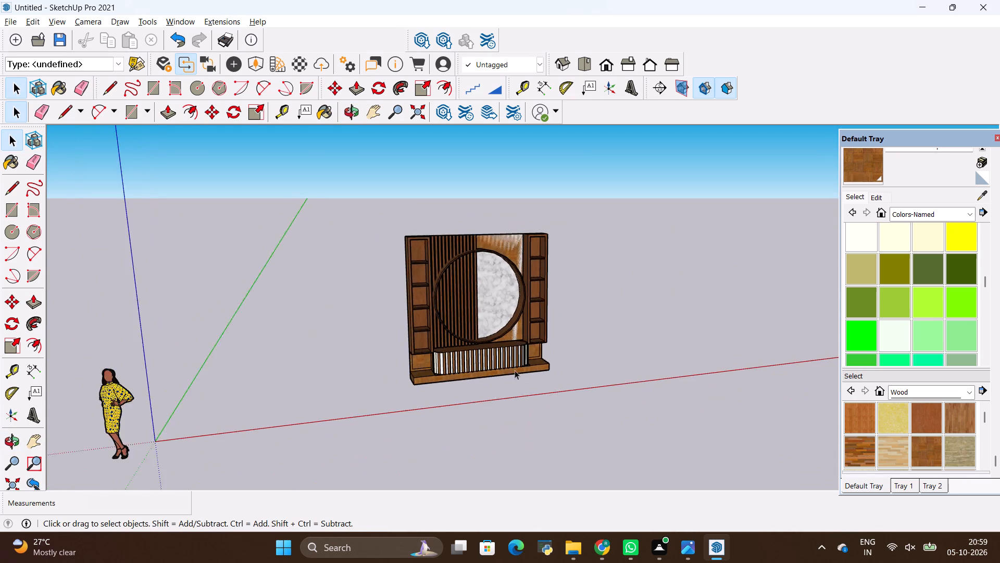
pyautogui.scroll(4, 518, 388)
pyautogui.moveTo(495, 329); pyautogui.dragTo(497, 387, button='middle')
pyautogui.scroll(-11, 497, 387)
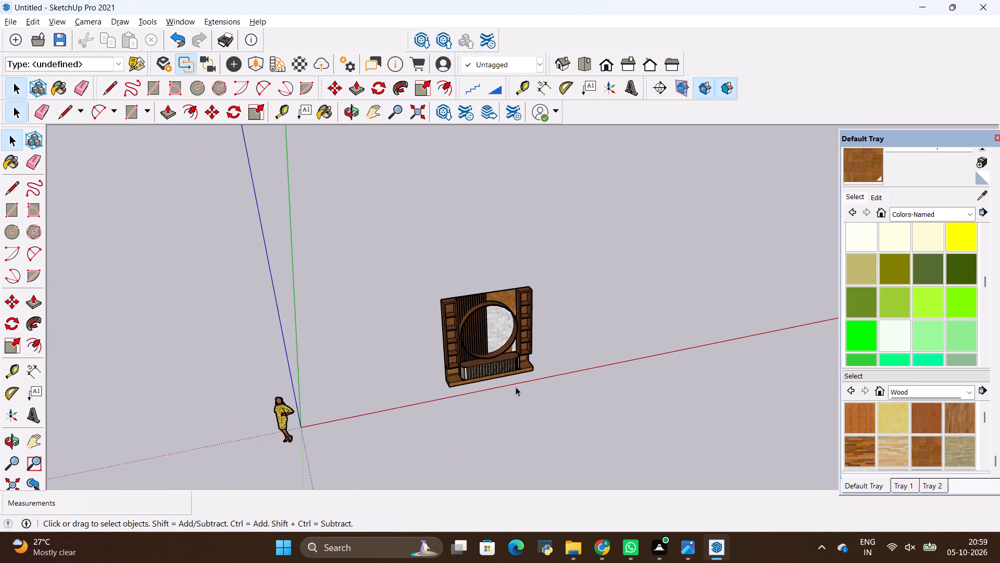
pyautogui.scroll(-1, 516, 387)
pyautogui.moveTo(548, 420); pyautogui.dragTo(533, 333, button='middle')
pyautogui.scroll(2, 494, 336)
pyautogui.scroll(3, 515, 413)
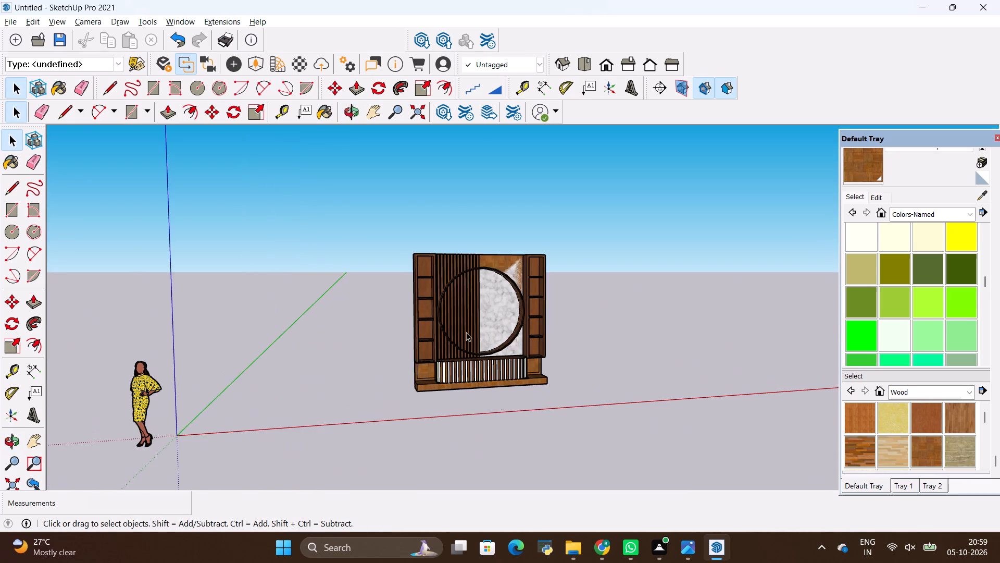
pyautogui.scroll(3, 464, 324)
pyautogui.scroll(-2, 489, 334)
# Compare the modelled TV unit with the console close-up and the full living room view in the reference photo.
pyautogui.hotkey('alt', 'Tab')
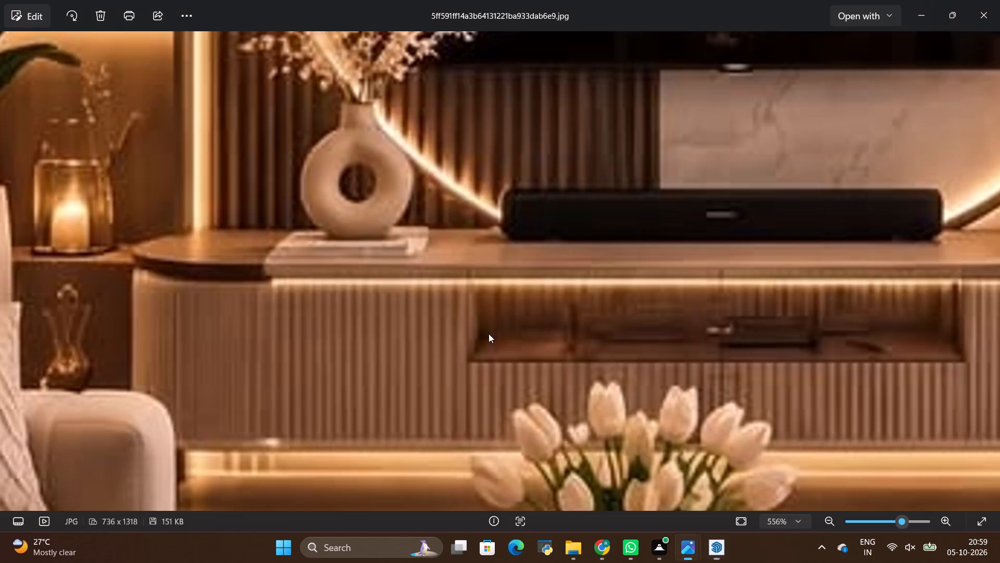
pyautogui.hotkey('alt', 'Tab')
pyautogui.scroll(2, 463, 287)
pyautogui.scroll(-4, 493, 255)
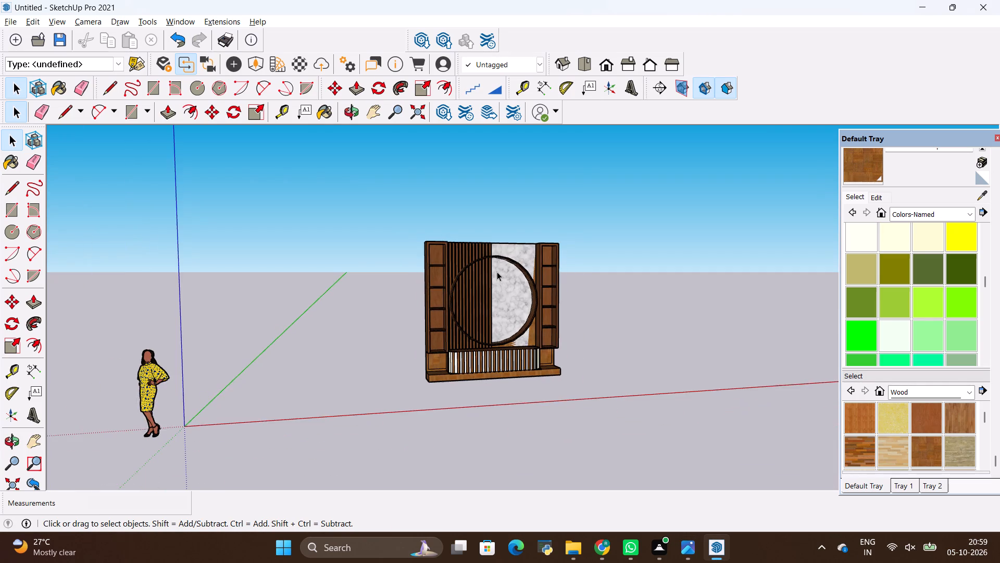
pyautogui.moveTo(497, 271); pyautogui.dragTo(497, 311, button='middle')
pyautogui.scroll(4, 520, 338)
pyautogui.scroll(2, 468, 264)
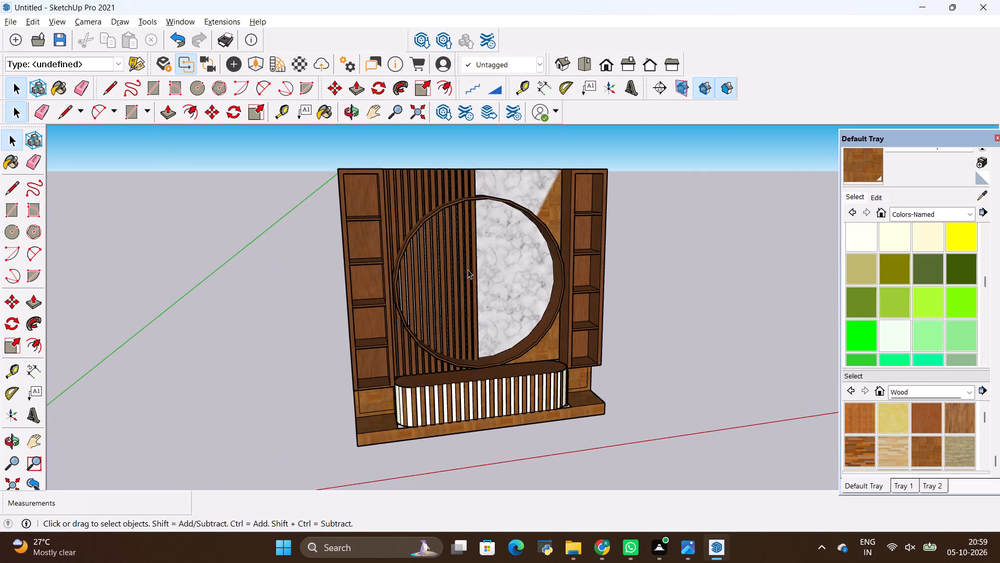
pyautogui.hotkey('alt', 'Tab')
pyautogui.hotkey('alt', 'Tab')
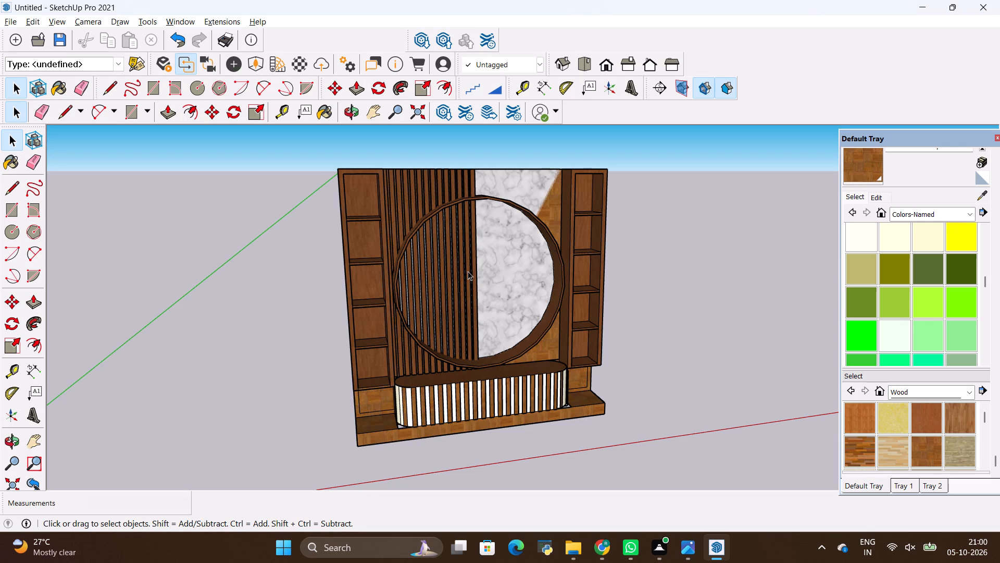
pyautogui.scroll(-4, 620, 340)
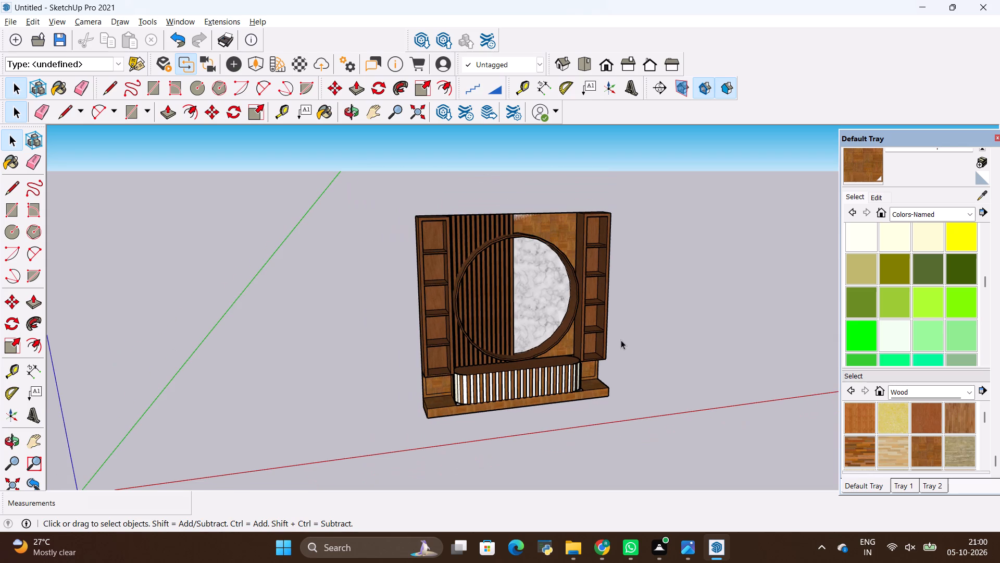
pyautogui.press('space')
pyautogui.click(625, 340)
pyautogui.moveTo(627, 340); pyautogui.dragTo(542, 349, button='middle')
pyautogui.hotkey('alt', 'Tab')
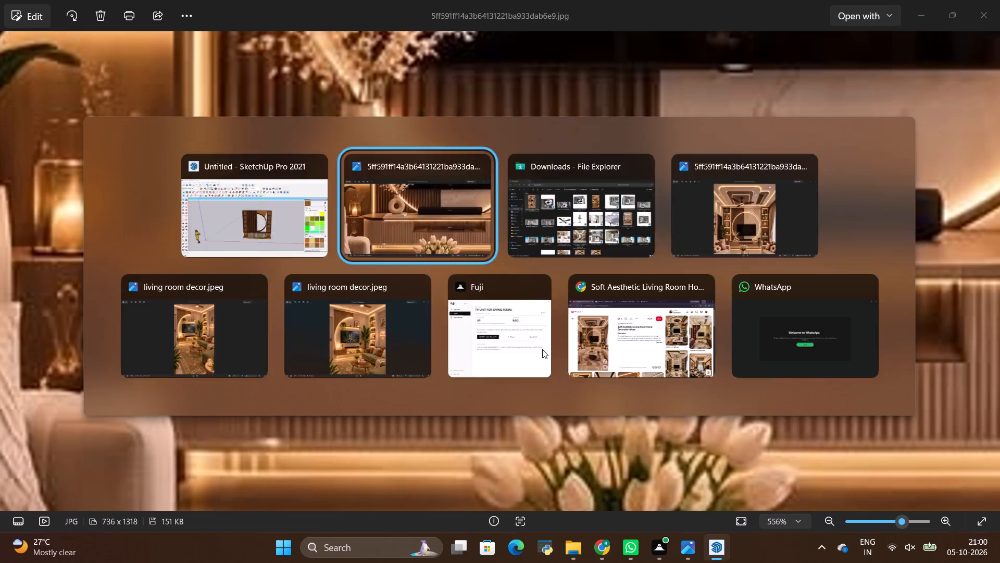
pyautogui.hotkey('alt', 'Tab')
pyautogui.scroll(-4, 534, 344)
pyautogui.moveTo(519, 328); pyautogui.dragTo(576, 297, button='middle')
pyautogui.hotkey('alt', 'Tab')
pyautogui.scroll(-20, 538, 307)
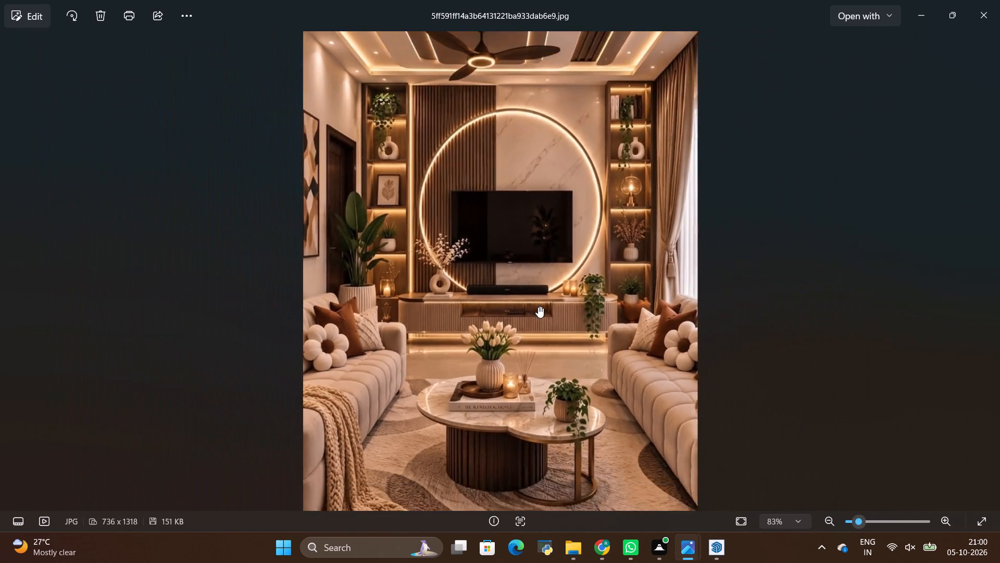
# Examine the modelled TV unit's slatted panel, circular frame and marble back panel up close and from several angles against the reference photo.
pyautogui.scroll(1, 565, 149)
pyautogui.hotkey('alt', 'Tab')
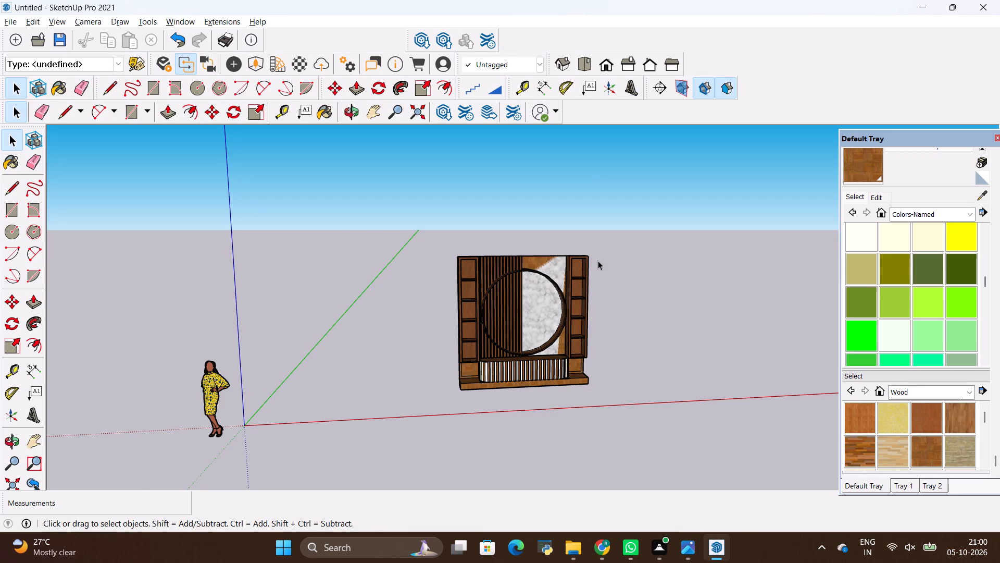
pyautogui.scroll(3, 540, 282)
pyautogui.scroll(6, 519, 377)
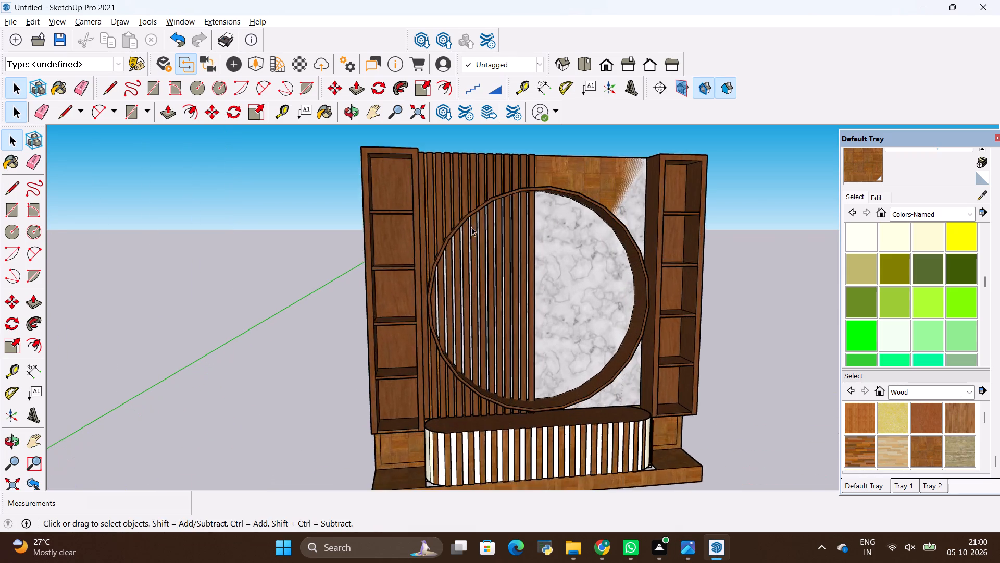
pyautogui.scroll(2, 476, 202)
pyautogui.scroll(-7, 494, 274)
pyautogui.scroll(10, 502, 205)
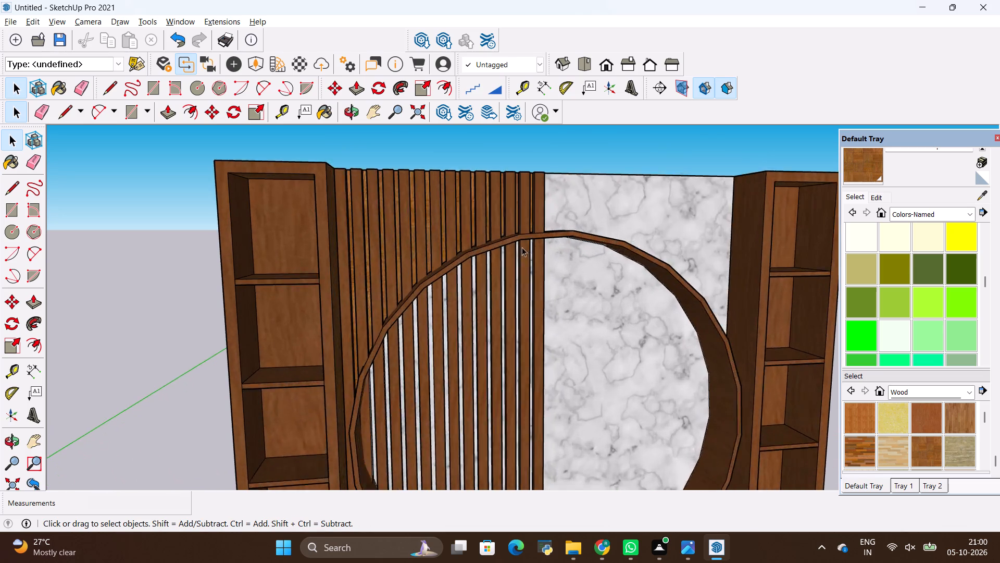
pyautogui.scroll(2, 522, 247)
pyautogui.moveTo(523, 246); pyautogui.dragTo(457, 299, button='middle')
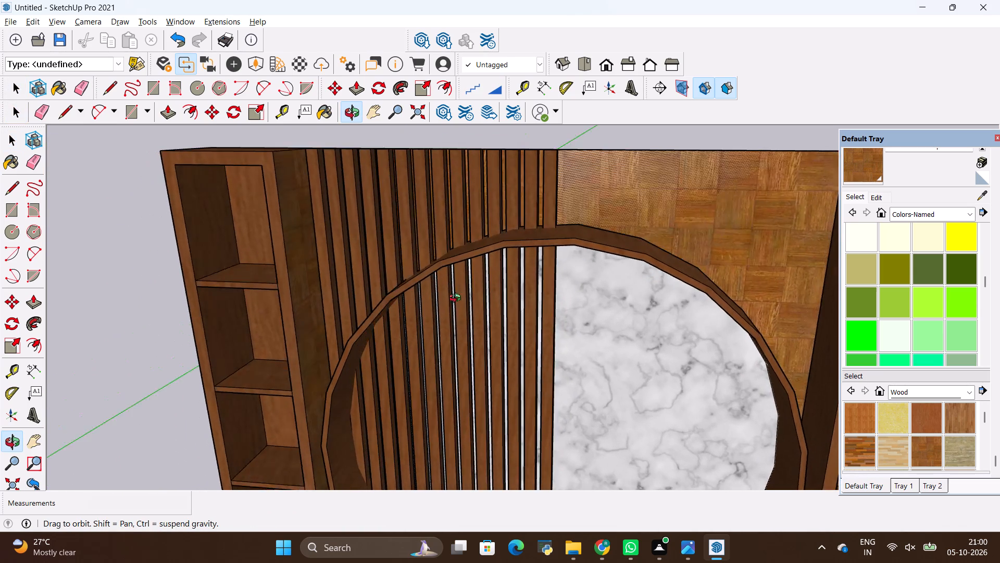
pyautogui.moveTo(457, 299); pyautogui.dragTo(526, 328, button='middle')
pyautogui.scroll(-13, 526, 328)
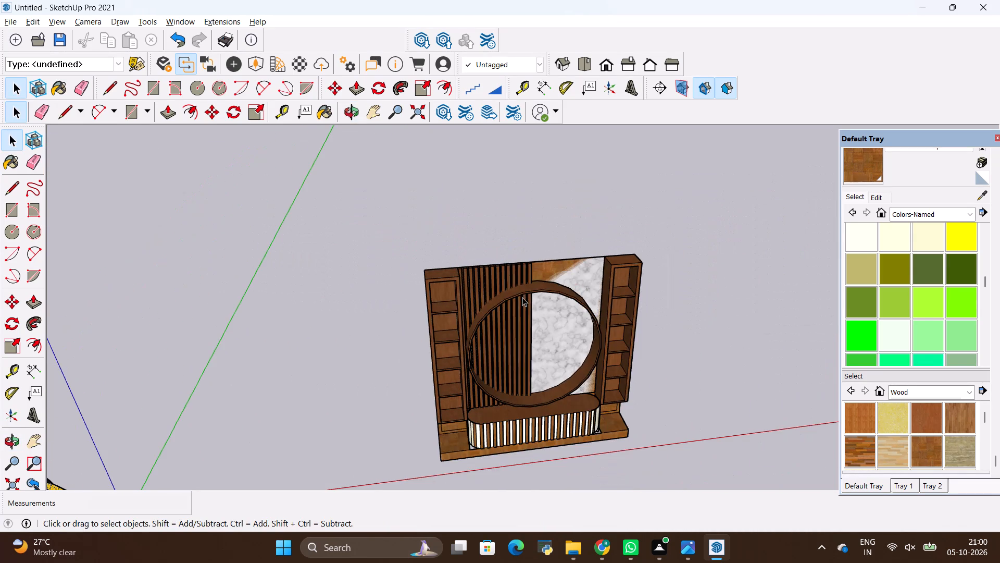
pyautogui.moveTo(528, 349); pyautogui.dragTo(521, 248, button='middle')
pyautogui.scroll(-4, 520, 247)
pyautogui.scroll(7, 521, 304)
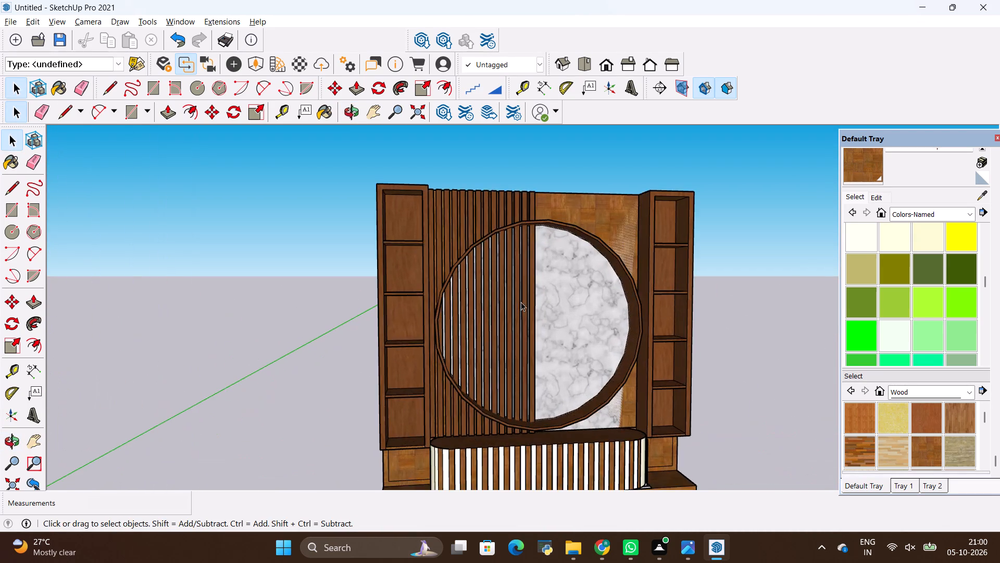
pyautogui.scroll(-4, 519, 291)
pyautogui.moveTo(524, 391); pyautogui.dragTo(542, 348, button='middle')
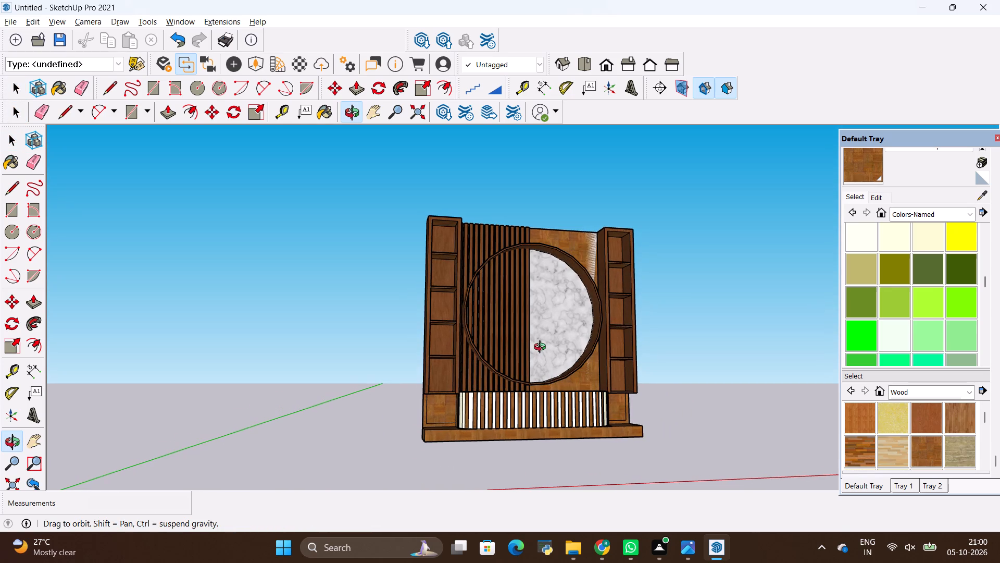
pyautogui.moveTo(542, 348); pyautogui.dragTo(513, 381, button='middle')
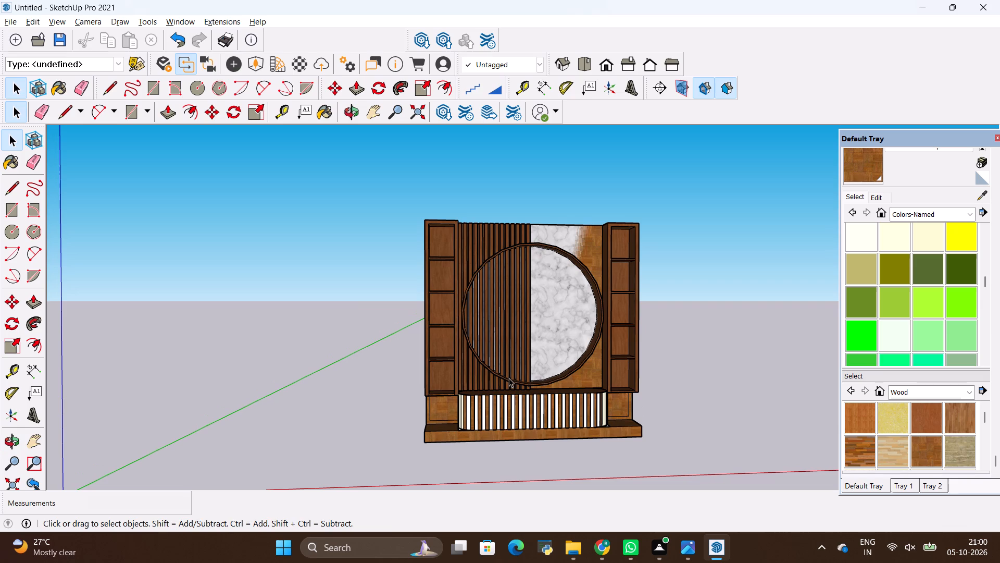
pyautogui.scroll(-1, 509, 378)
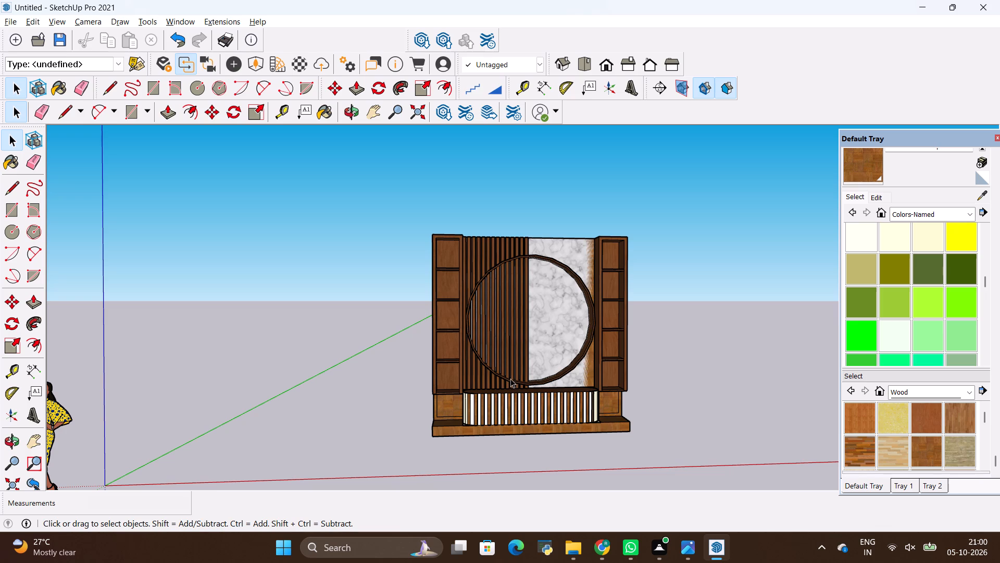
# Compare the whole TV unit, seen from farther away and from a raised angle, with the living room reference photo.
pyautogui.press('space')
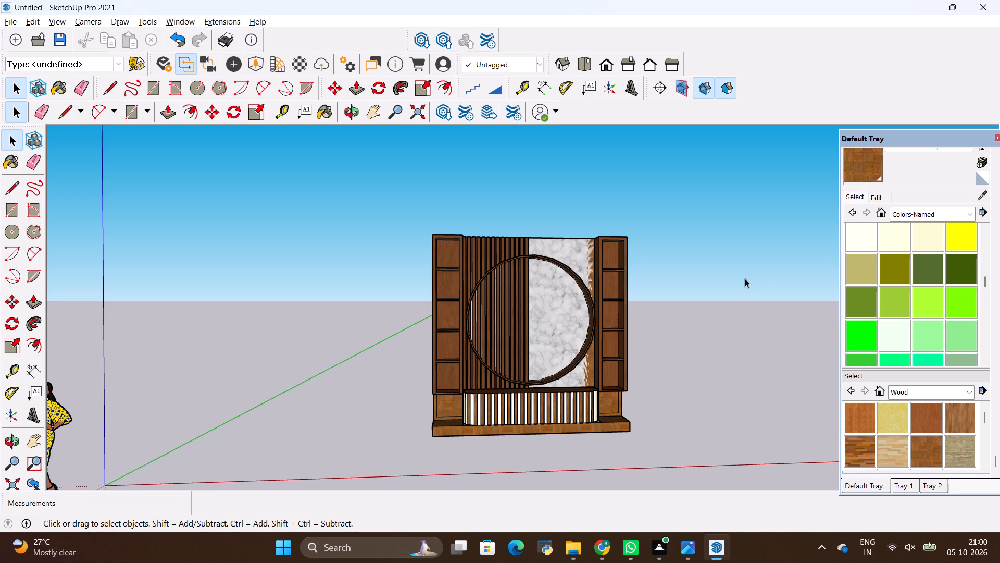
pyautogui.click(745, 278)
pyautogui.press('space')
pyautogui.click(724, 311)
pyautogui.scroll(-4, 690, 324)
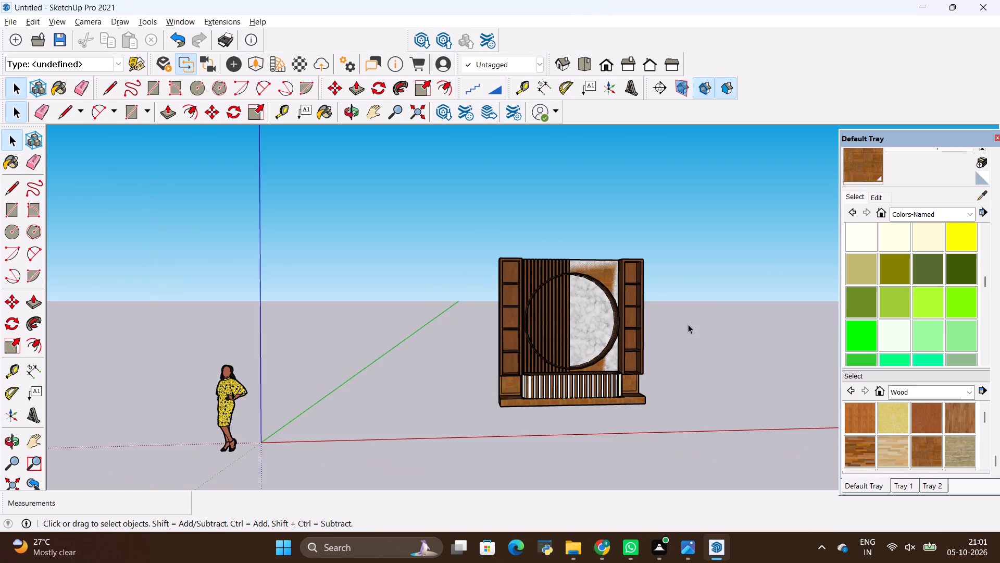
pyautogui.moveTo(676, 339); pyautogui.dragTo(640, 418, button='middle')
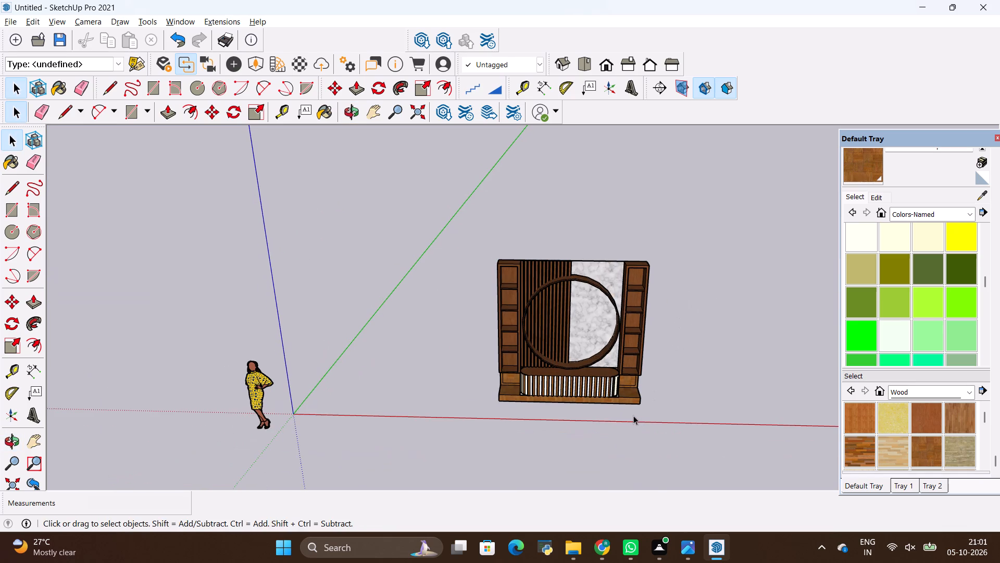
pyautogui.moveTo(624, 421); pyautogui.dragTo(677, 368, button='middle')
pyautogui.hotkey('alt', 'Tab')
pyautogui.hotkey('alt', 'Tab')
pyautogui.scroll(4, 631, 356)
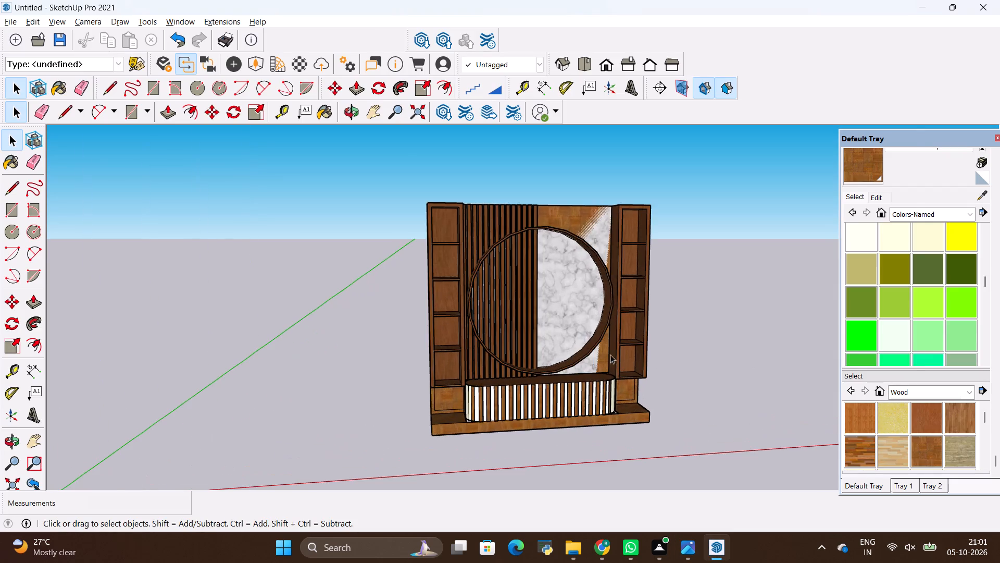
pyautogui.hotkey('alt', 'Tab')
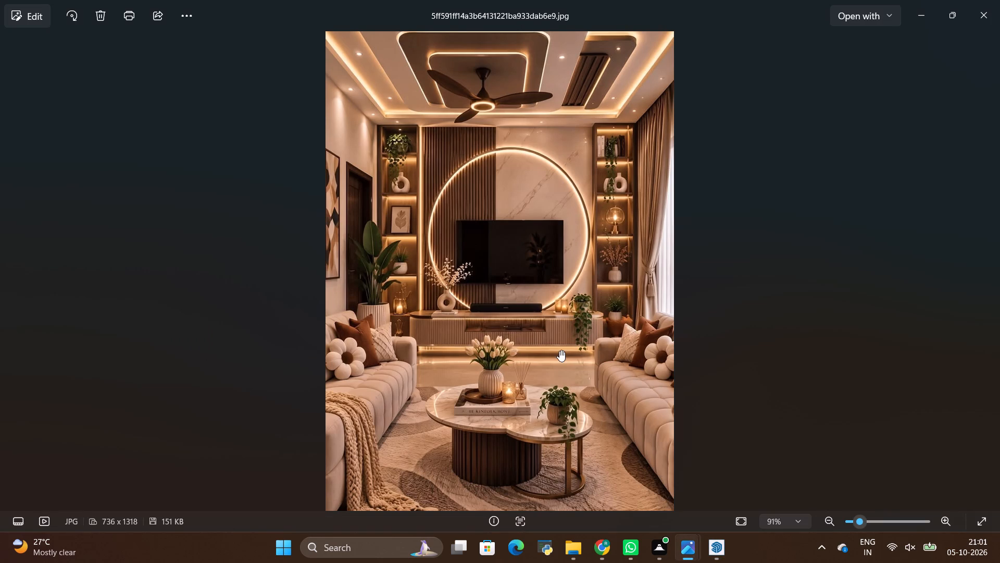
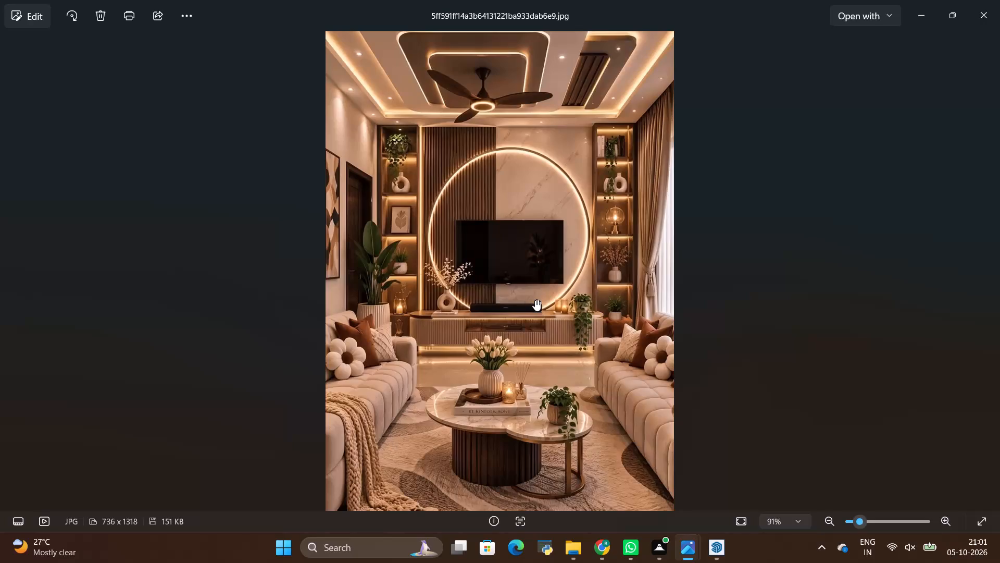
# Compare the SketchUp TV wall model with the reference living room photo, examining the circular frame, slatted and marble panels, shelves and console.
pyautogui.hotkey('alt', 'Tab')
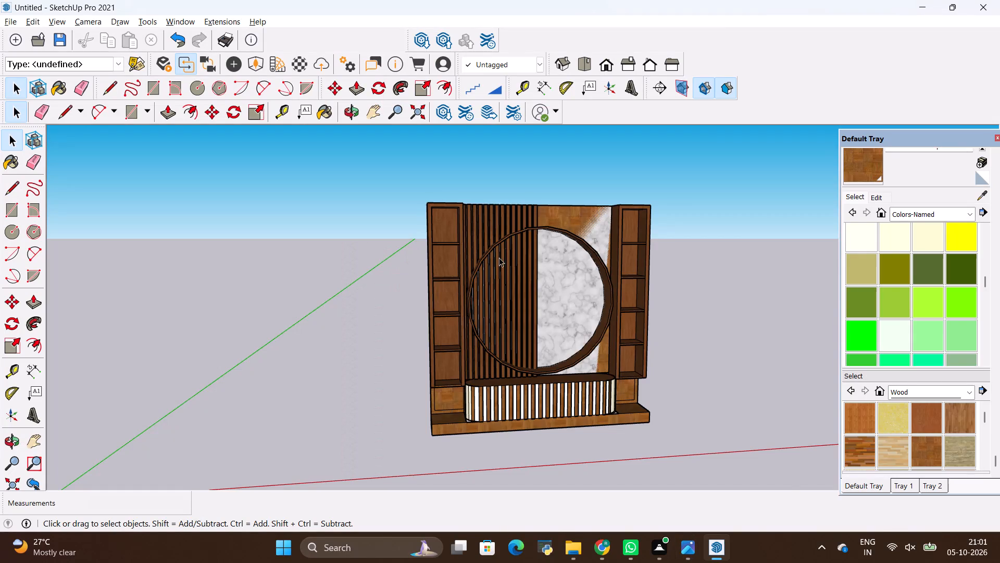
pyautogui.scroll(2, 501, 264)
pyautogui.scroll(2, 572, 319)
pyautogui.scroll(-3, 531, 248)
pyautogui.scroll(3, 574, 324)
pyautogui.moveTo(576, 264); pyautogui.dragTo(573, 283, button='middle')
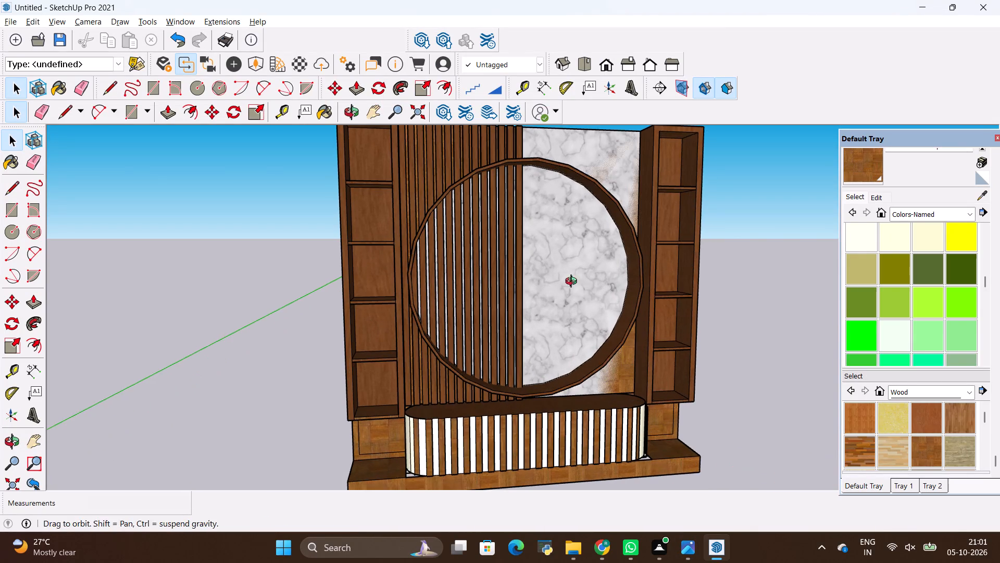
pyautogui.moveTo(573, 283); pyautogui.dragTo(566, 312, button='middle')
pyautogui.scroll(-5, 566, 308)
pyautogui.scroll(3, 567, 334)
pyautogui.hotkey('alt', 'Tab')
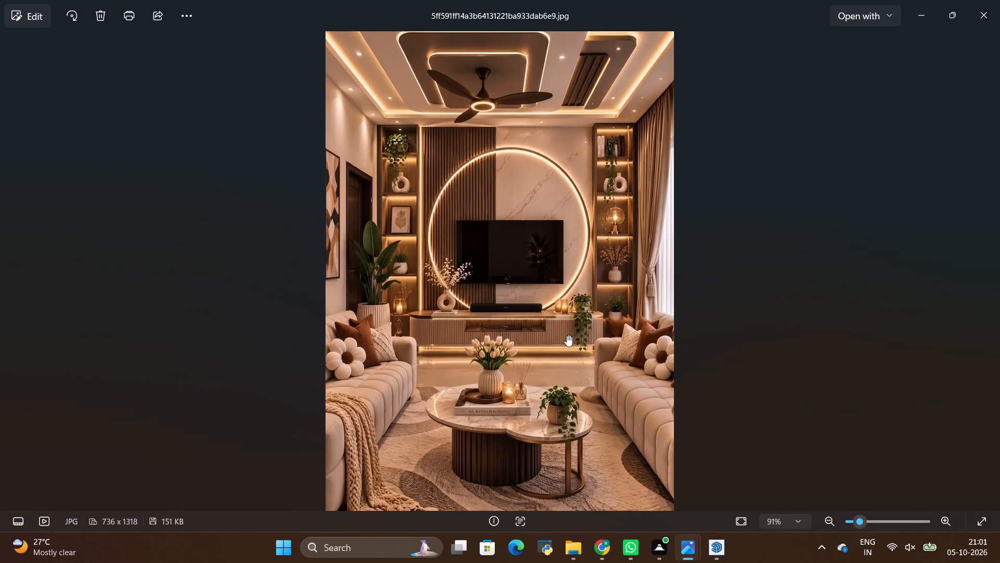
pyautogui.hotkey('alt', 'Tab')
pyautogui.scroll(2, 547, 427)
pyautogui.scroll(-4, 547, 426)
pyautogui.moveTo(549, 418); pyautogui.dragTo(561, 371, button='middle')
pyautogui.hotkey('alt', 'Tab')
pyautogui.hotkey('alt', 'Tab')
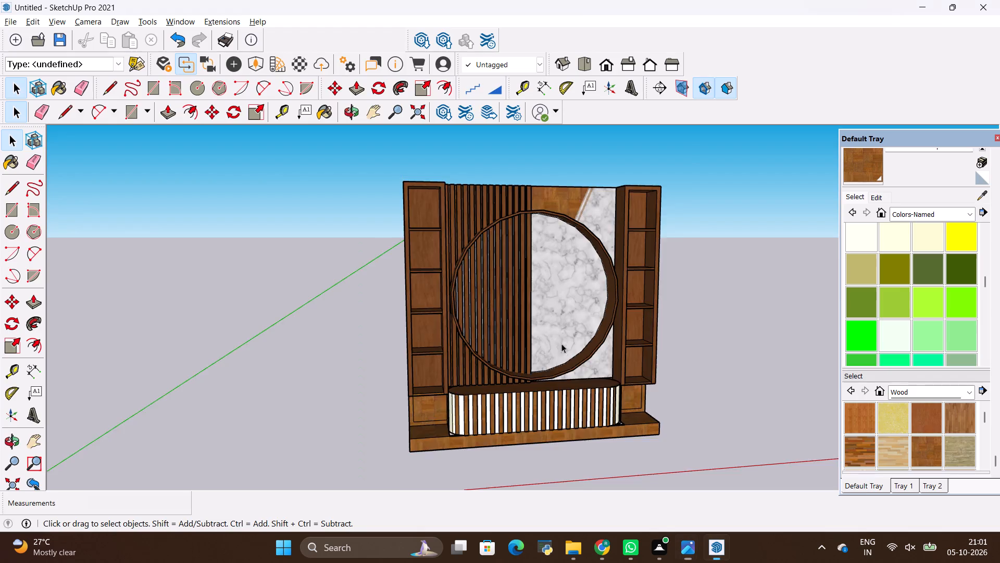
pyautogui.scroll(2, 560, 324)
pyautogui.hotkey('alt', 'Tab')
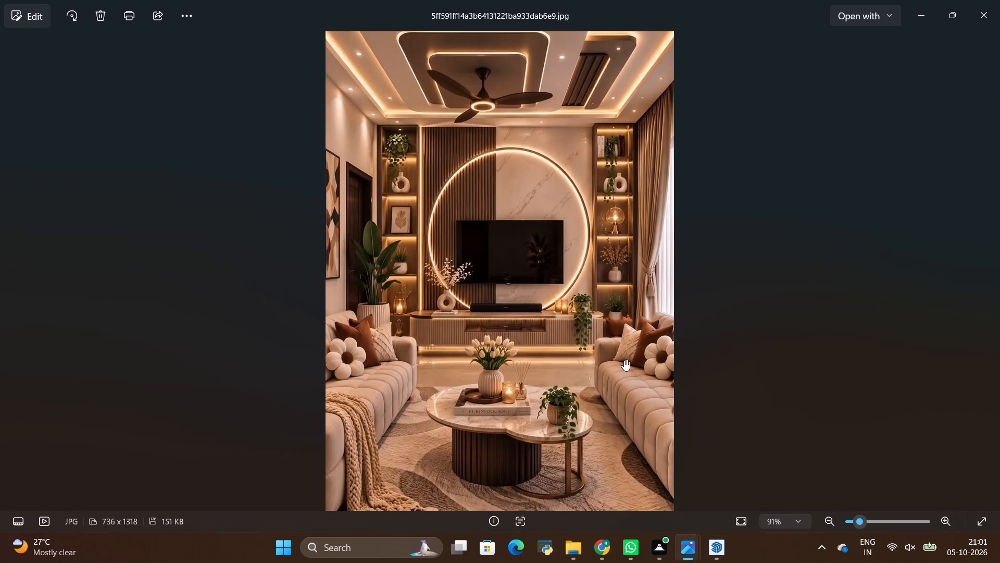
pyautogui.hotkey('alt', 'Tab')
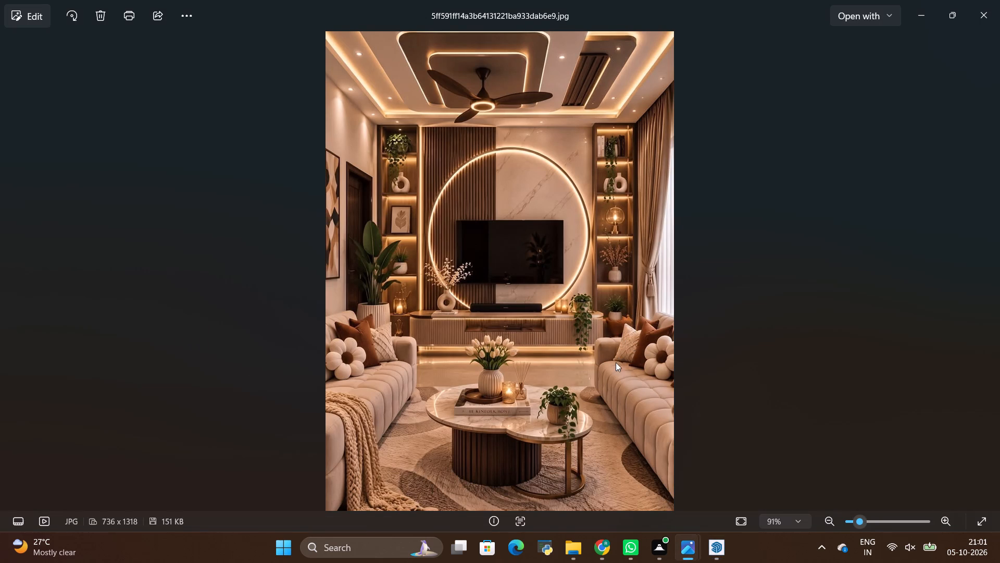
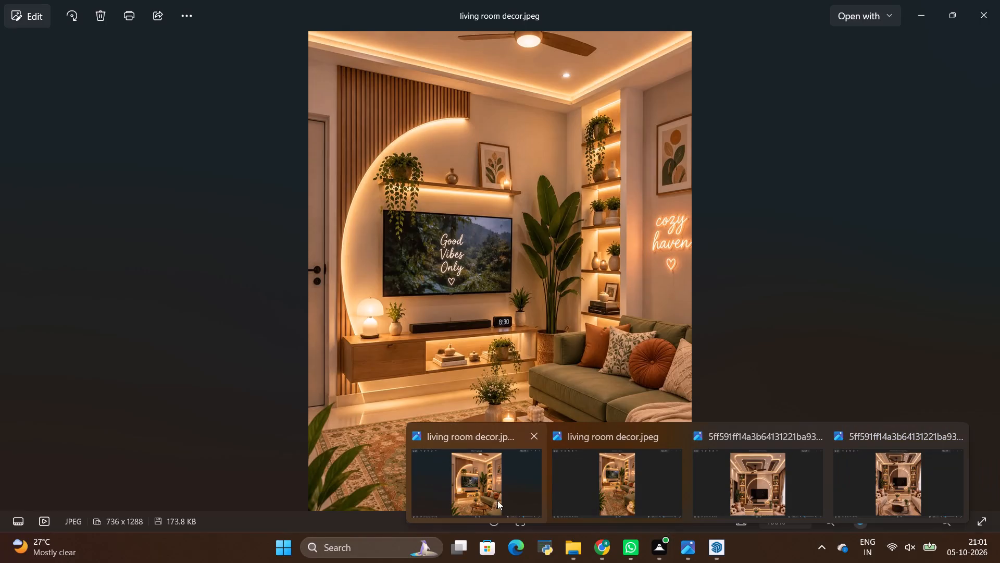
# Check the reference photo of the circular-frame TV wall and return to the SketchUp model.
pyautogui.click(860, 489)
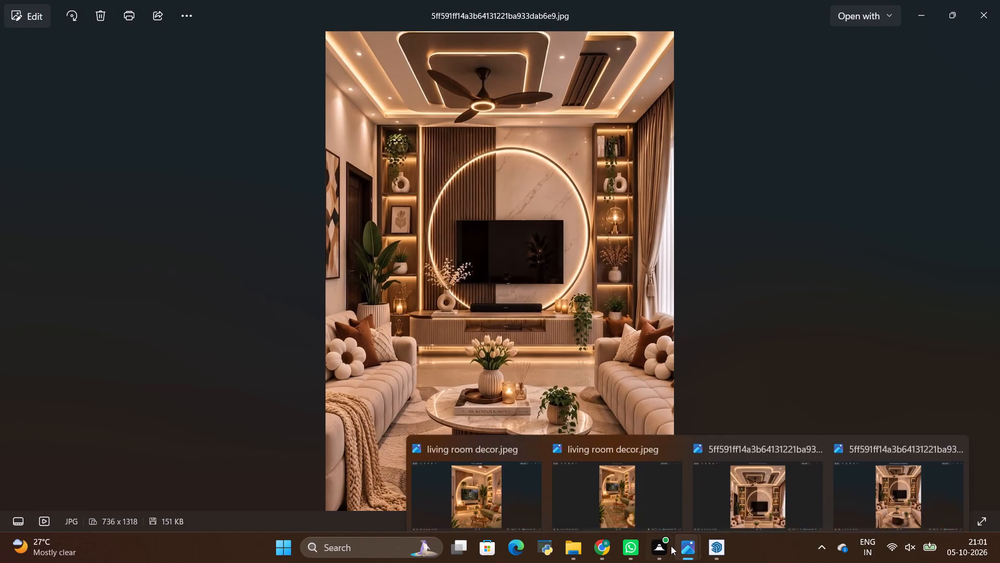
pyautogui.click(713, 546)
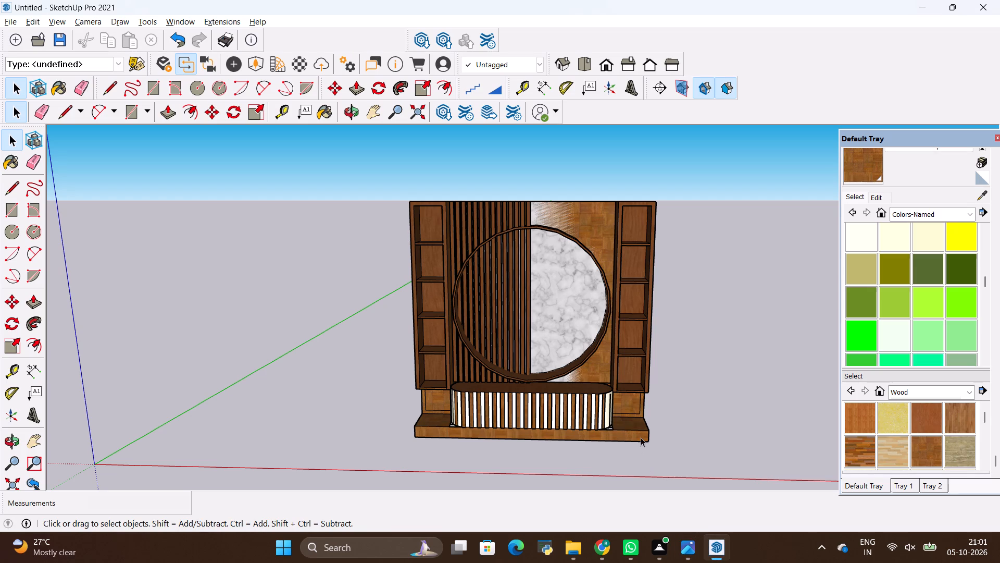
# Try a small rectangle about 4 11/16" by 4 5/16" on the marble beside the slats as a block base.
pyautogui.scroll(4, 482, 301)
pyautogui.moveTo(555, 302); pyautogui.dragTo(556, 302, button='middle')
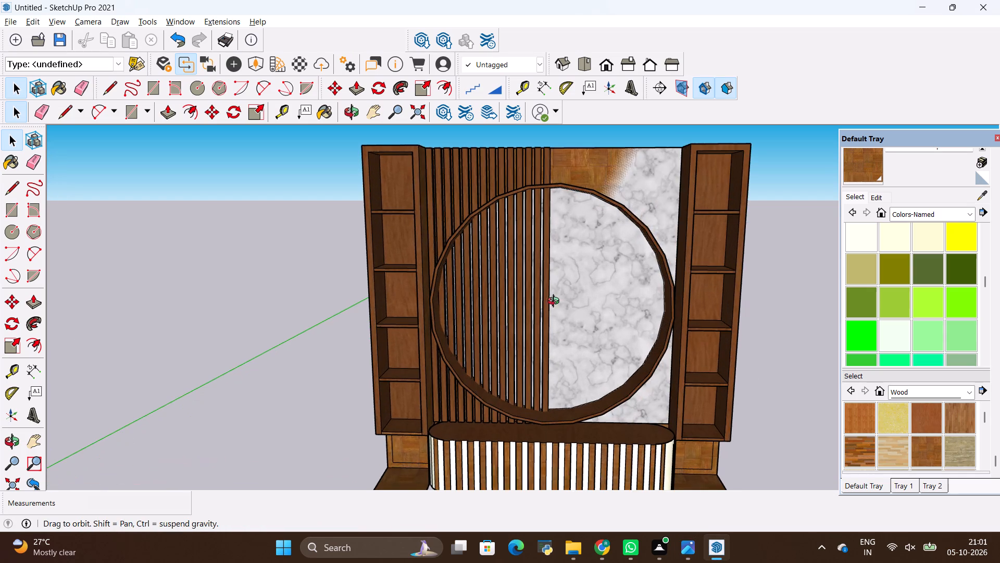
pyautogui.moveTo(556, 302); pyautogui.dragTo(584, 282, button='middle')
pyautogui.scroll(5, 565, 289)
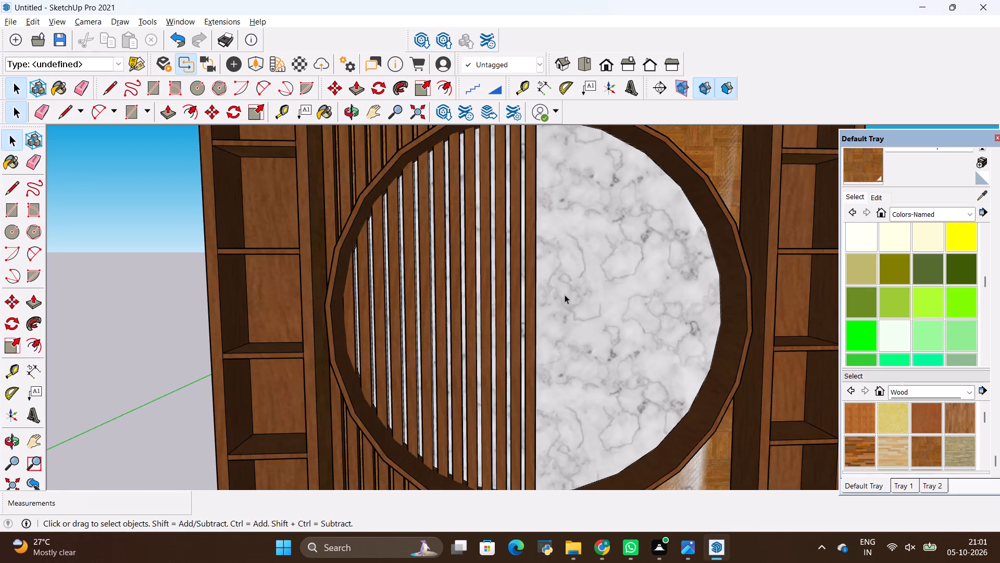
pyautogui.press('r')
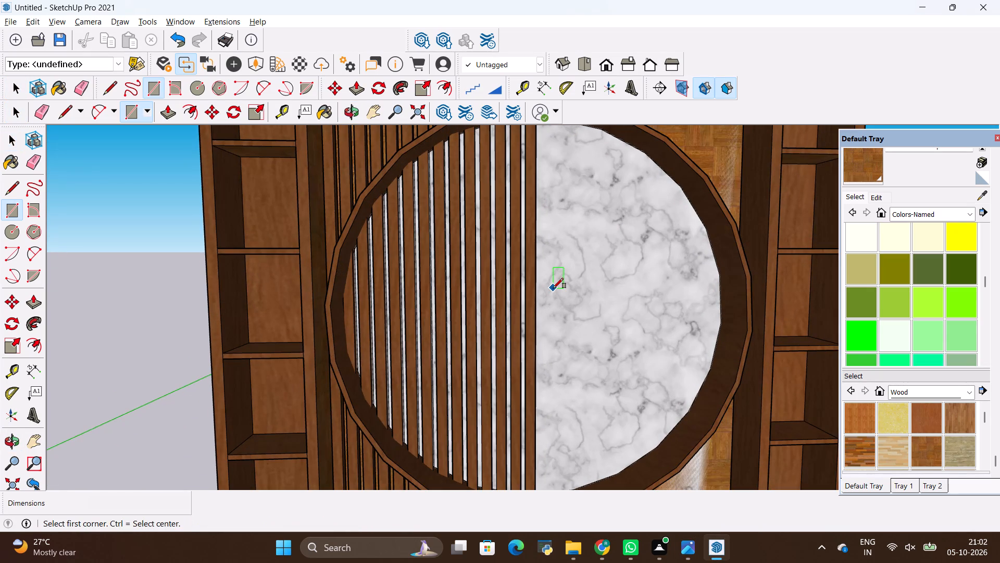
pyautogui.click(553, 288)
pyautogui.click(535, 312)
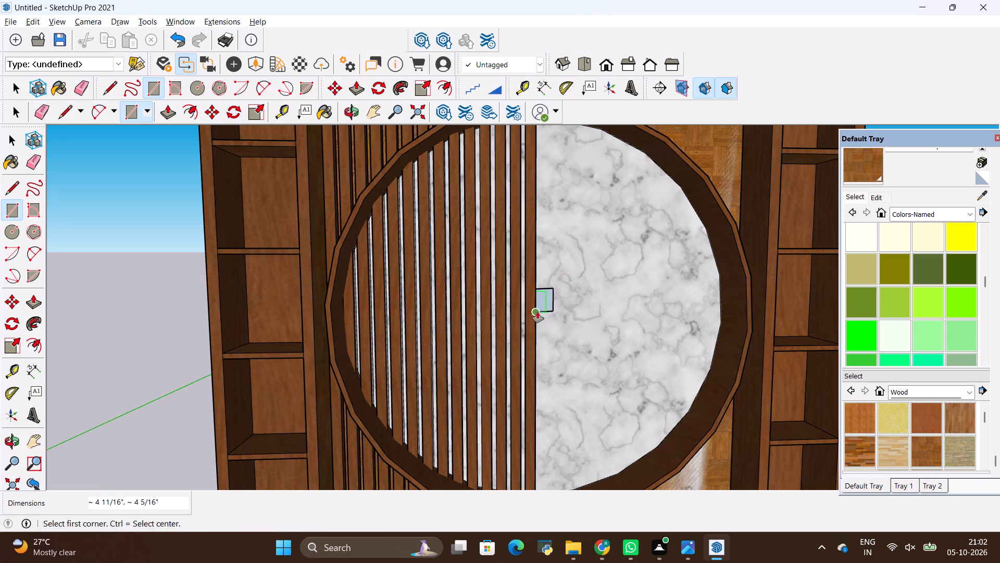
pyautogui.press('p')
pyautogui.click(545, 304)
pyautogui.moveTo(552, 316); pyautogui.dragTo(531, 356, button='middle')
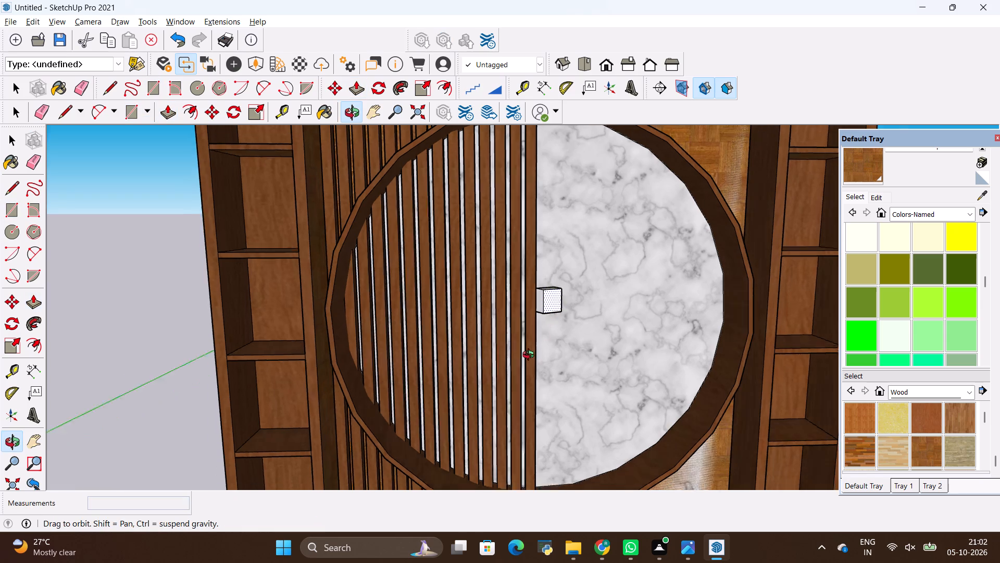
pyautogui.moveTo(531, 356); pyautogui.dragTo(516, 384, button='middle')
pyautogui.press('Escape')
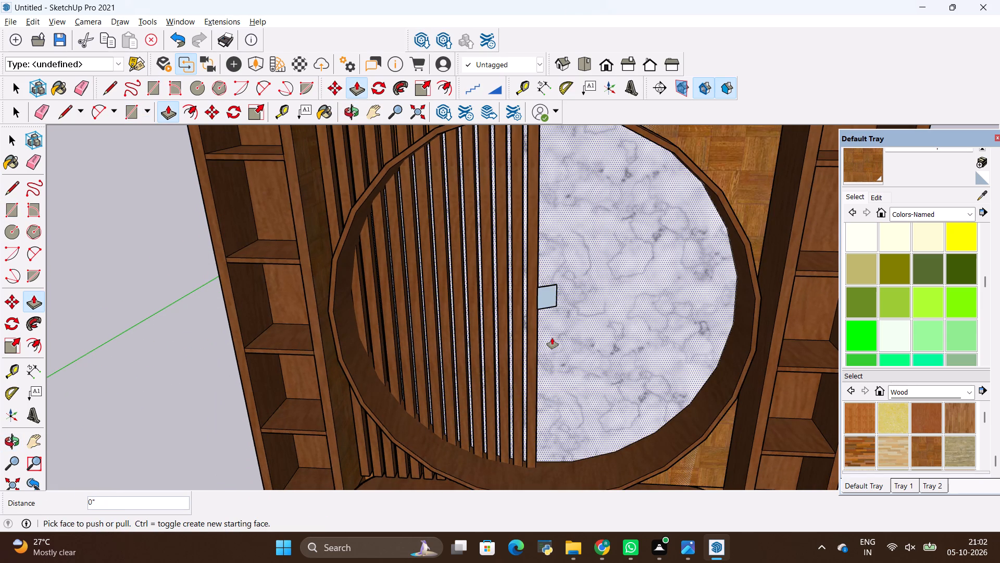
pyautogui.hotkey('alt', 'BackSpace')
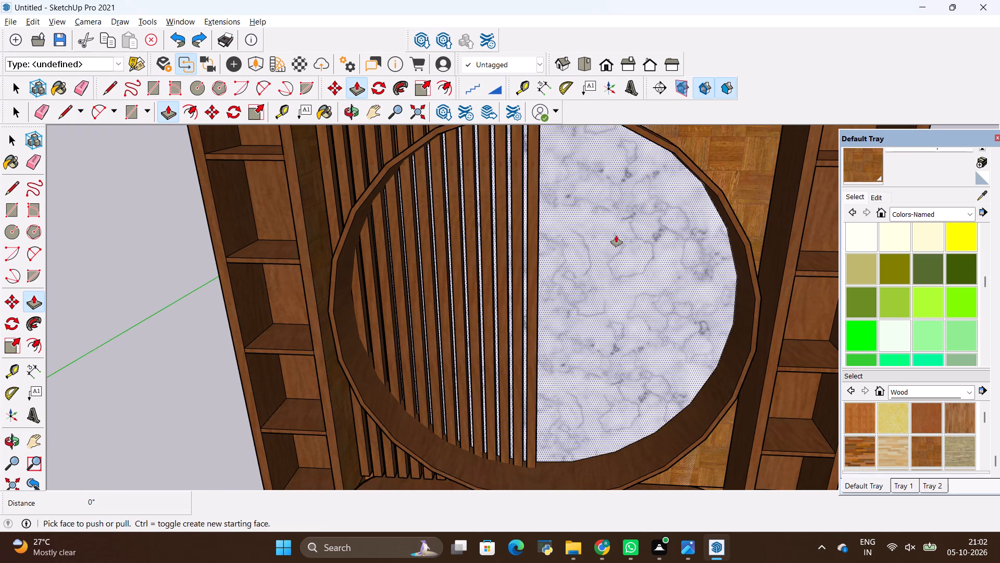
# Draw a 4 3/8" square on the marble beside the slats near the circle's centre and extrude it 3".
pyautogui.press('r')
pyautogui.scroll(2, 548, 290)
pyautogui.click(540, 287)
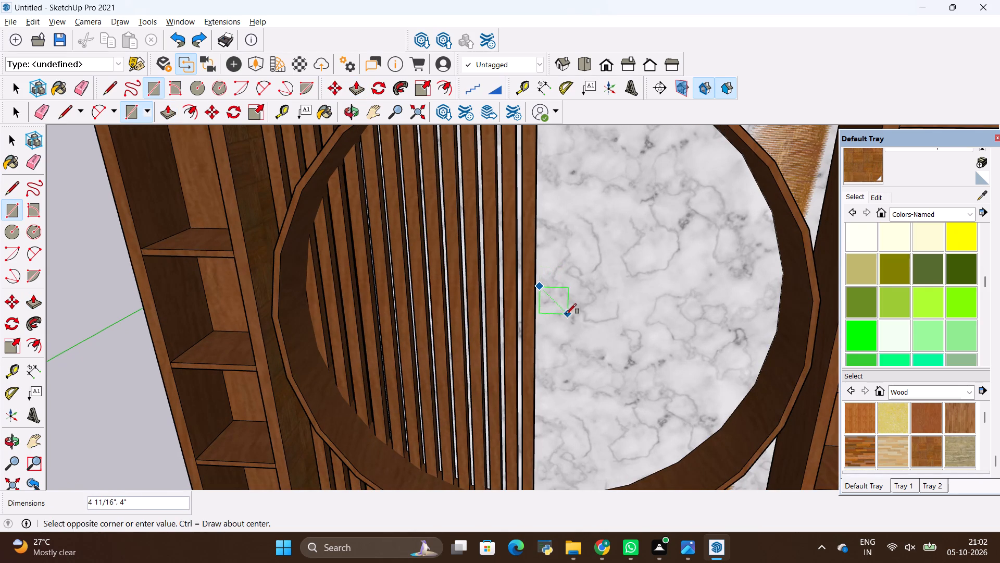
pyautogui.click(565, 312)
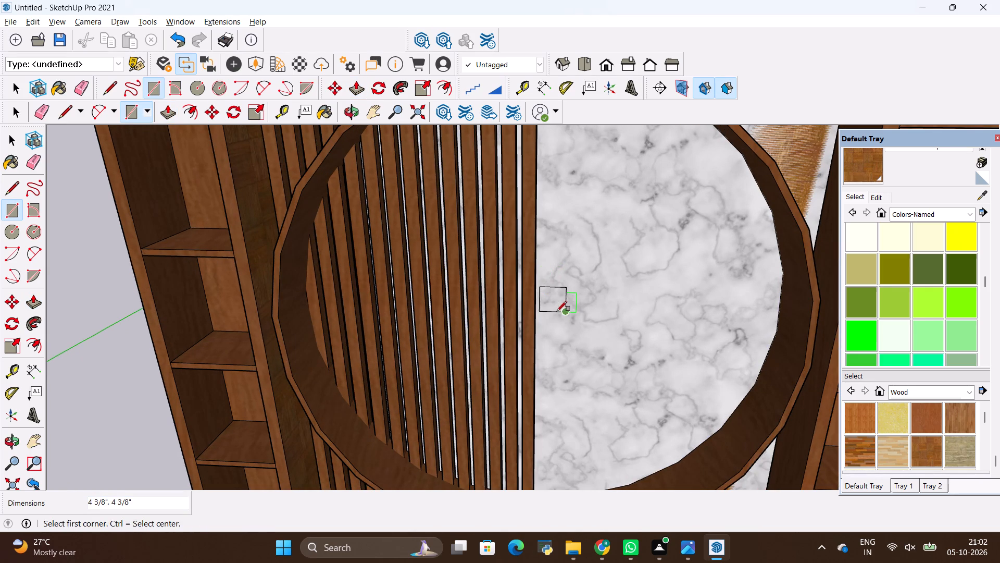
pyautogui.press('p')
pyautogui.click(552, 299)
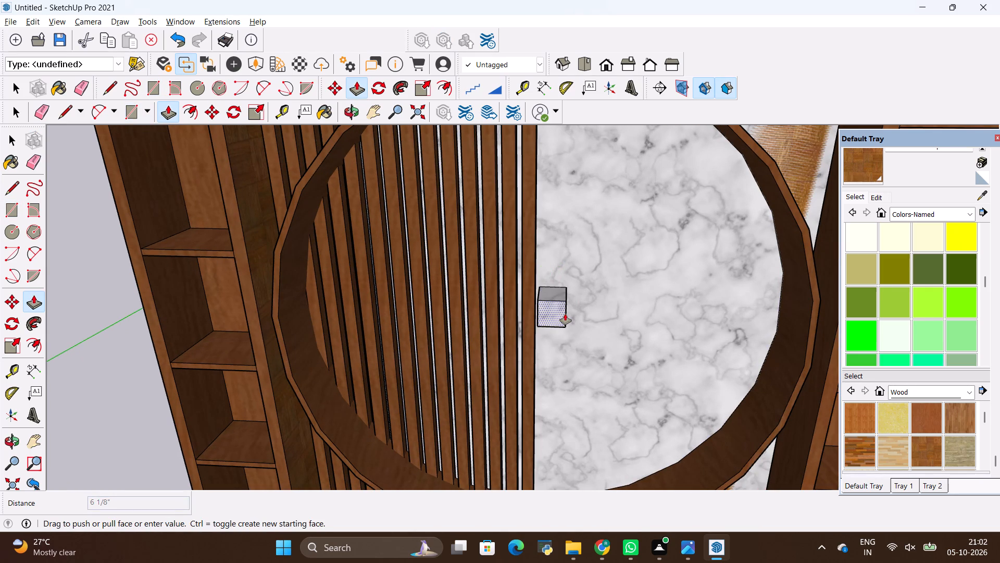
pyautogui.press('BackSpace')
pyautogui.write('3"')
pyautogui.press('Return')
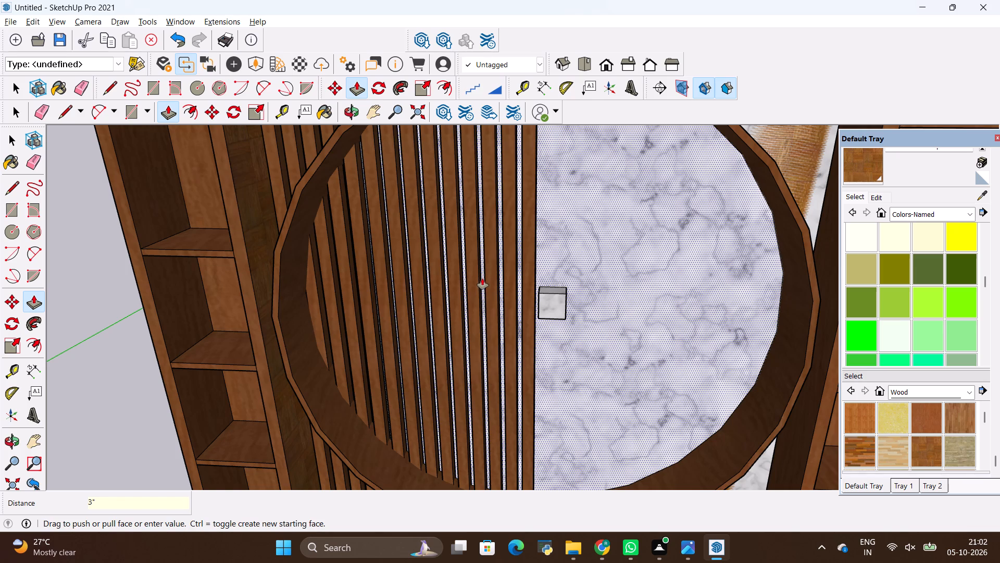
# Group the front face and bounding edges of the small block on the marble.
pyautogui.press('r')
pyautogui.moveTo(573, 338); pyautogui.dragTo(566, 276, button='middle')
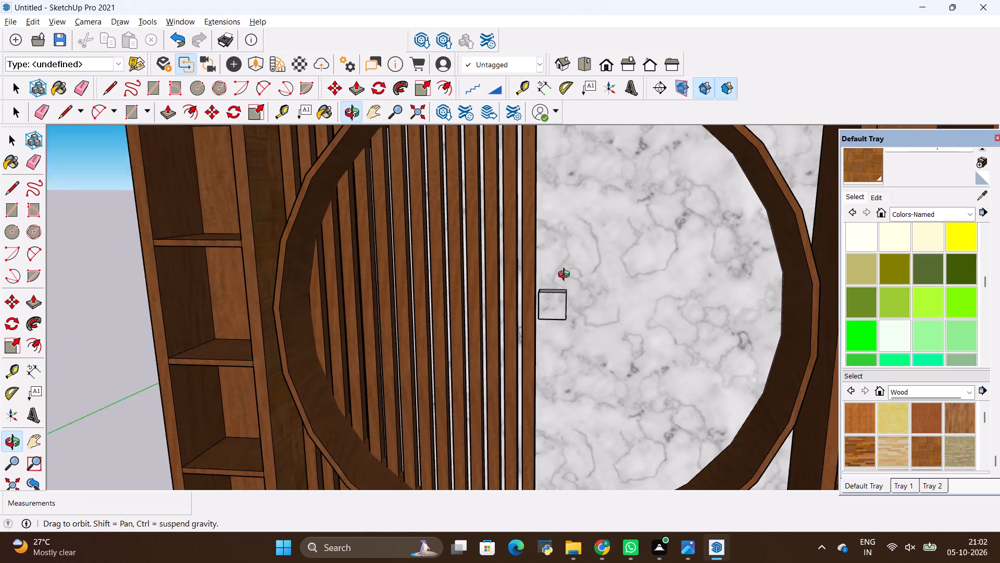
pyautogui.moveTo(566, 276); pyautogui.dragTo(566, 267, button='middle')
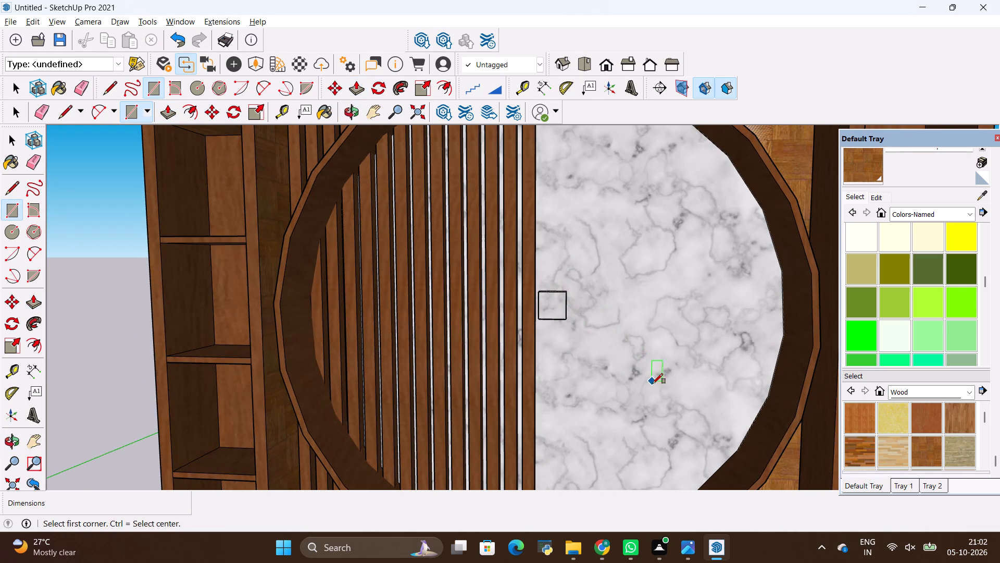
pyautogui.press('space')
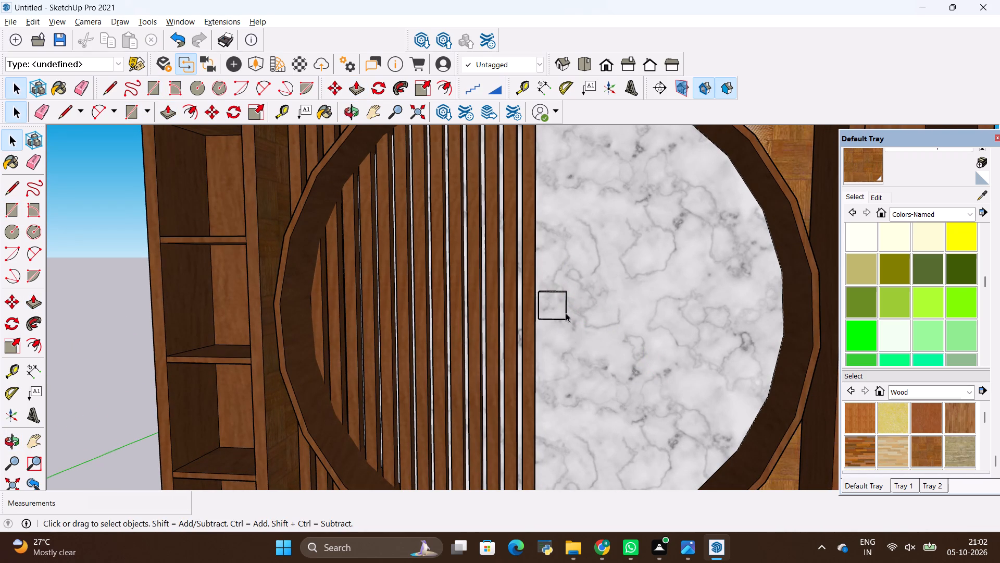
pyautogui.tripleClick(554, 309)
pyautogui.scroll(-4, 554, 309)
pyautogui.press('space')
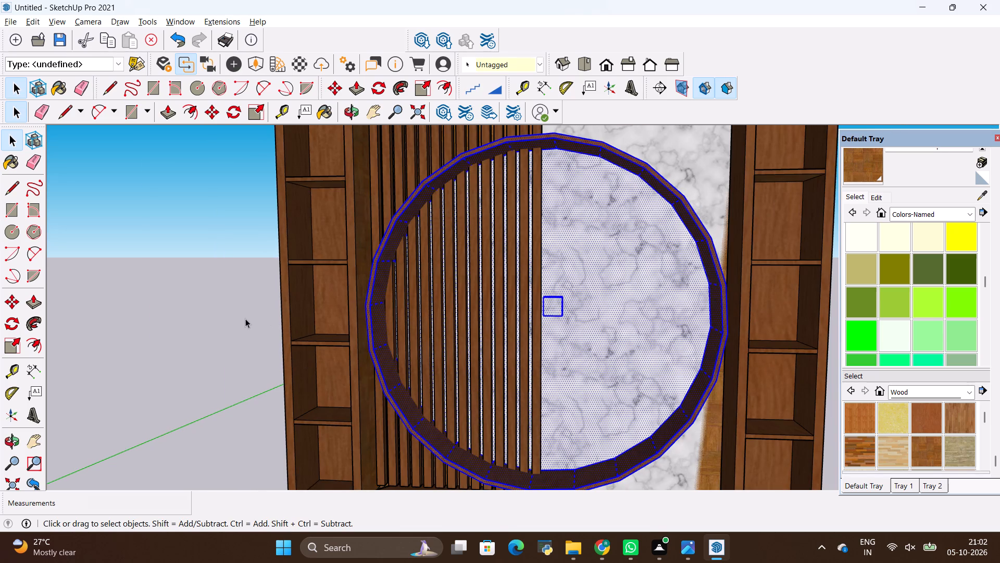
pyautogui.click(245, 319)
pyautogui.doubleClick(558, 307)
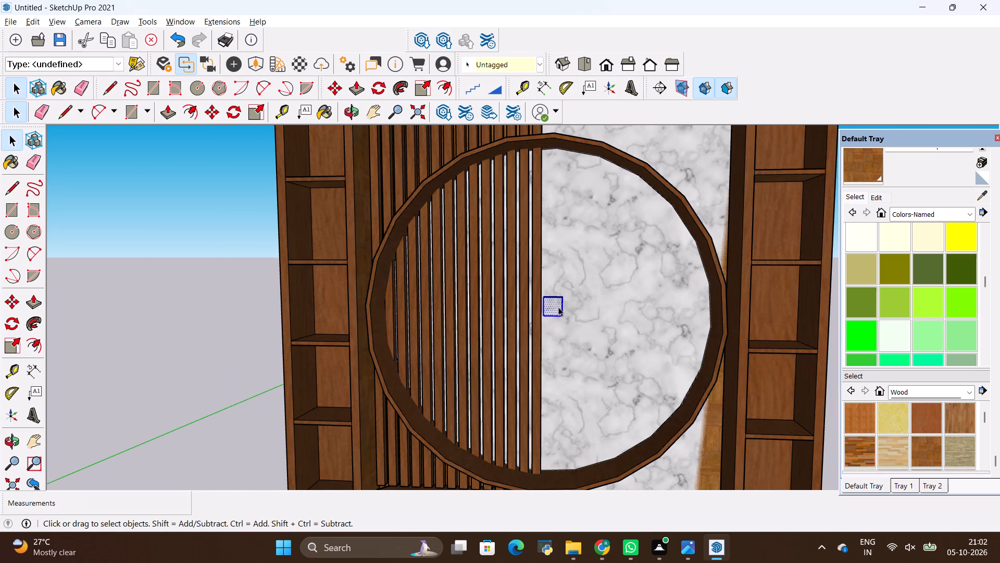
pyautogui.rightClick(558, 307)
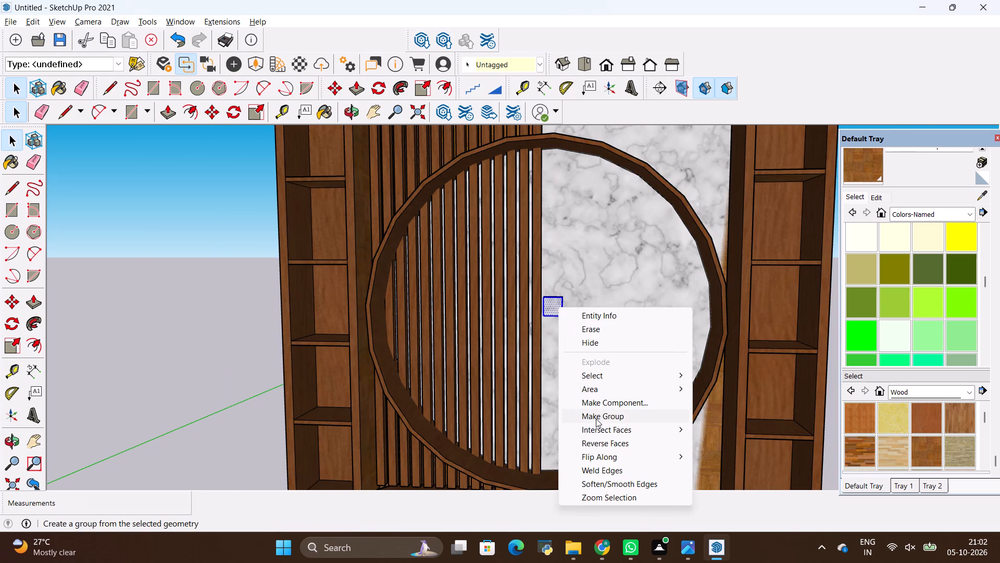
pyautogui.click(596, 419)
# Draw a TV rectangle about 4' 13/16" wide by 2' 4 7/8" high across the slats and marble, and extrude it 3".
pyautogui.moveTo(552, 322); pyautogui.dragTo(556, 325, button='middle')
pyautogui.scroll(1, 543, 402)
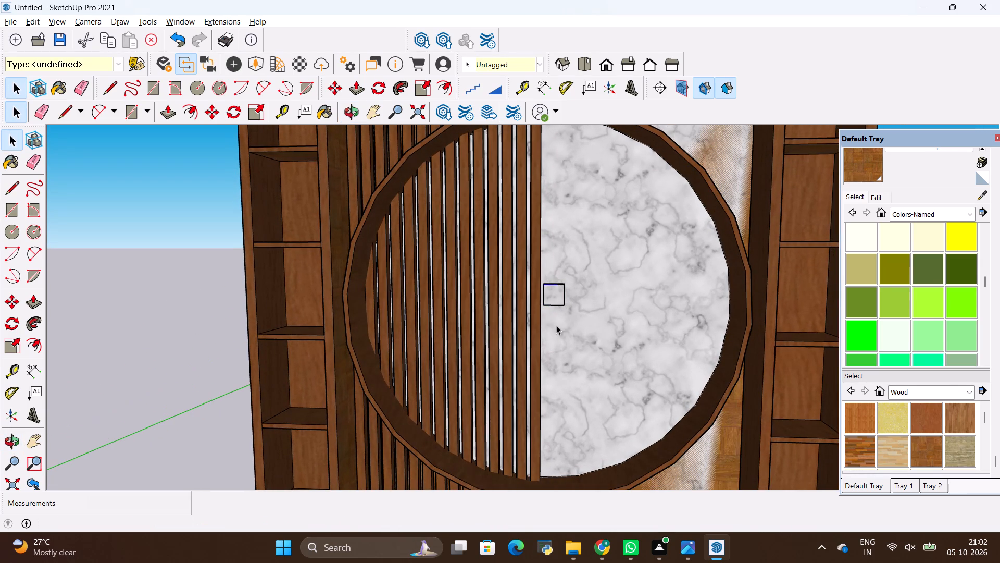
pyautogui.press('r')
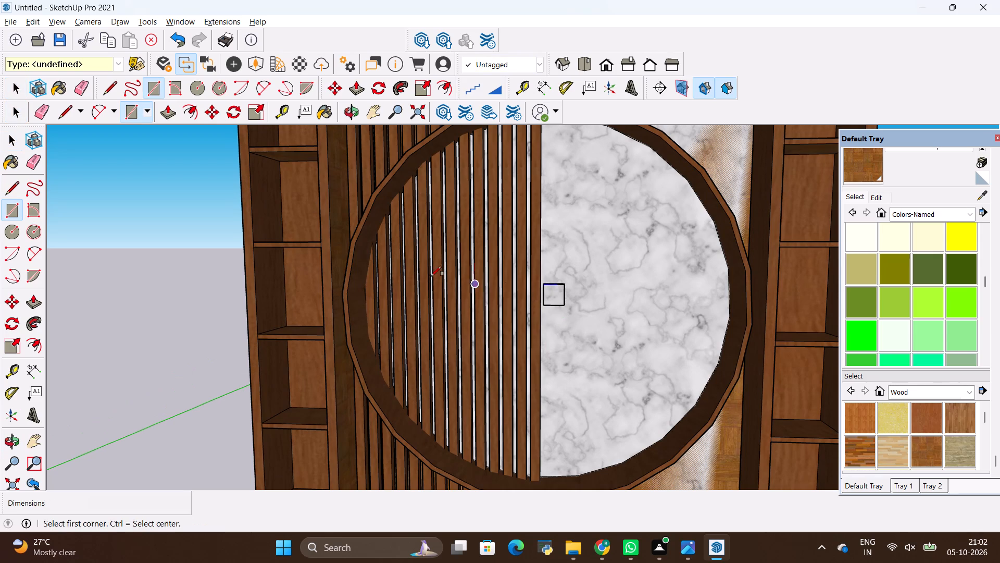
pyautogui.click(433, 259)
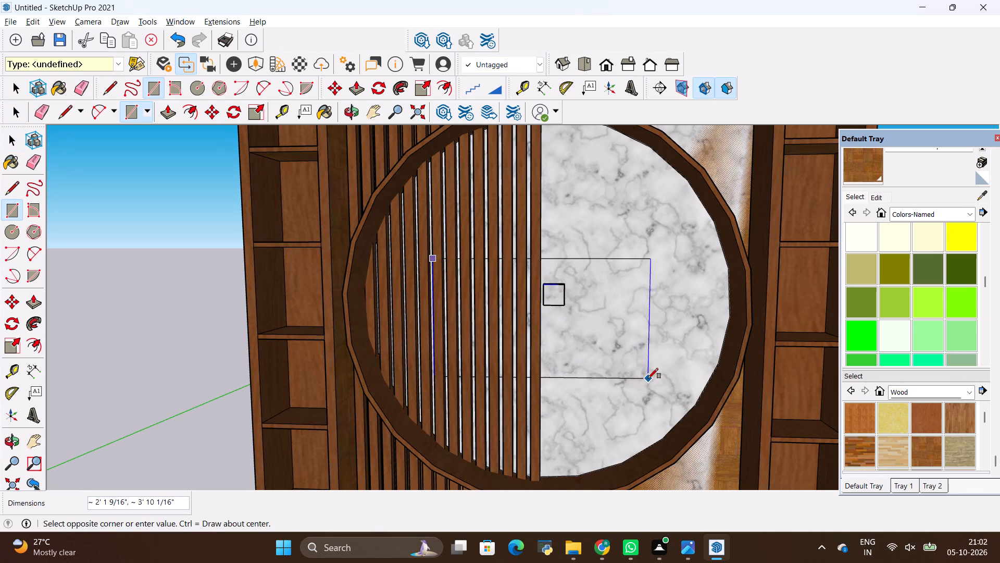
pyautogui.click(660, 394)
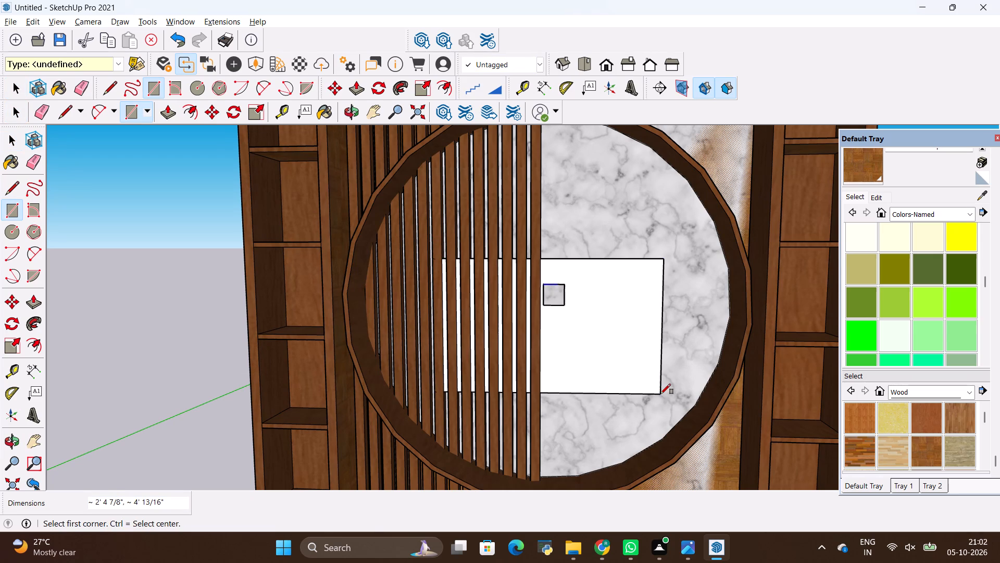
pyautogui.press('p')
pyautogui.click(627, 371)
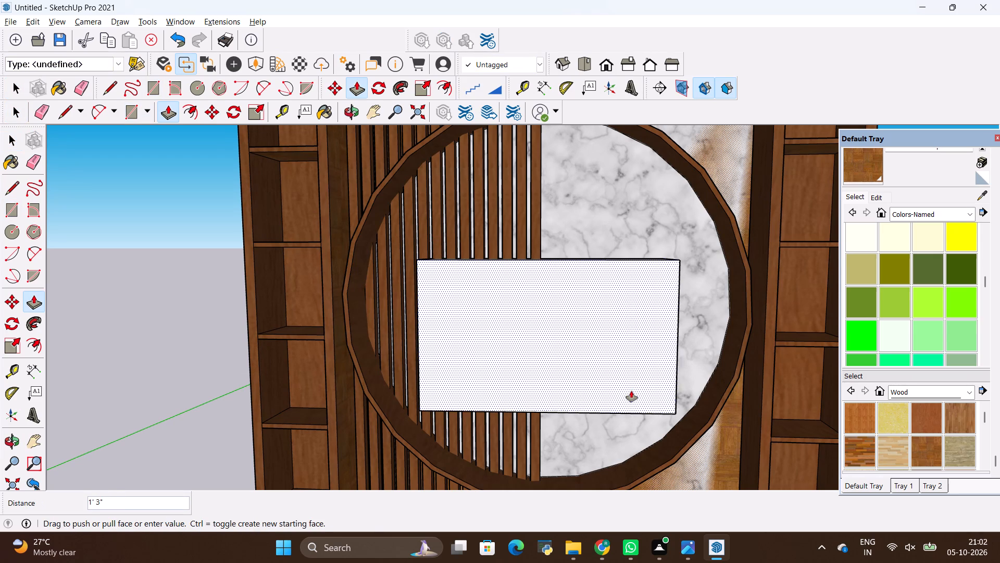
pyautogui.moveTo(631, 392); pyautogui.dragTo(635, 475, button='middle')
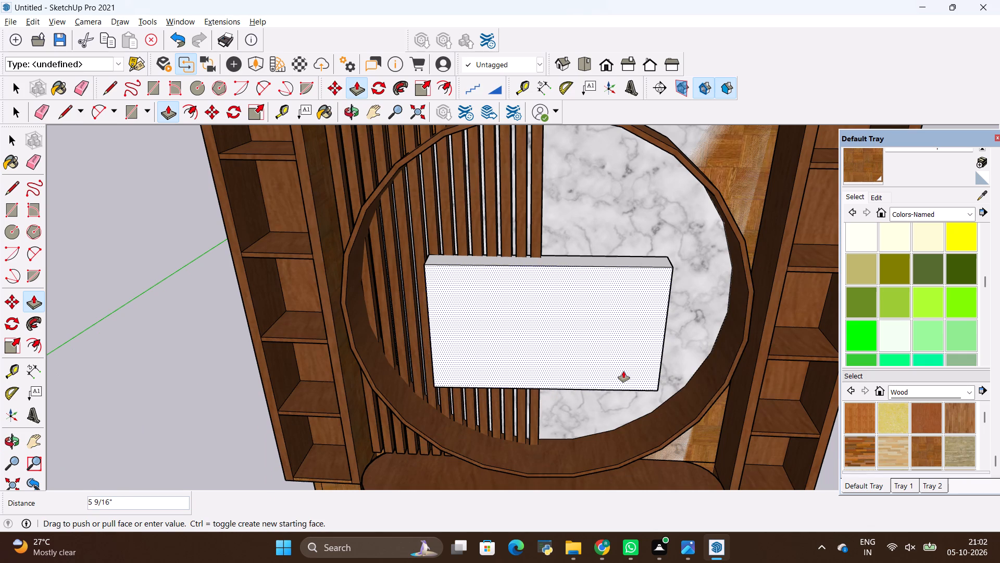
pyautogui.press('BackSpace')
pyautogui.write('3"')
pyautogui.press('Return')
# Select the extruded TV block and make it a group.
pyautogui.press('space')
pyautogui.tripleClick(612, 330)
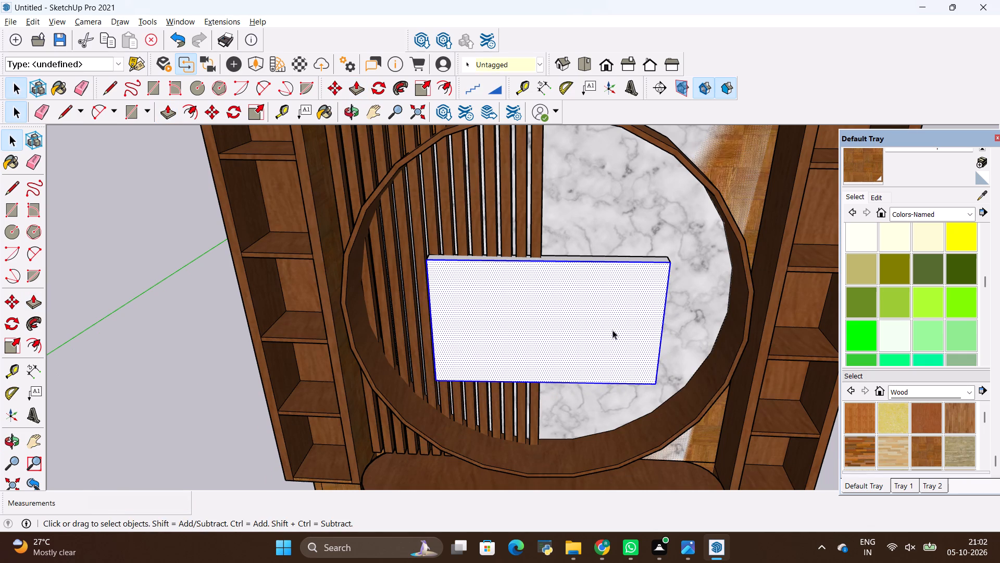
pyautogui.rightClick(612, 329)
pyautogui.click(661, 434)
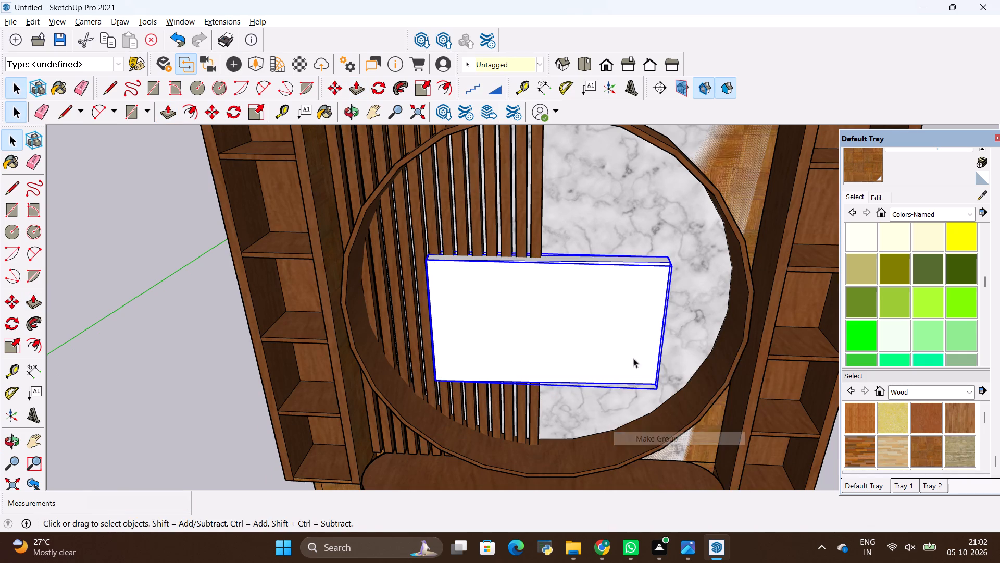
# Move the TV group about 2" from its upper back corner within the circular frame, and deselect it.
pyautogui.scroll(1, 647, 297)
pyautogui.scroll(11, 659, 255)
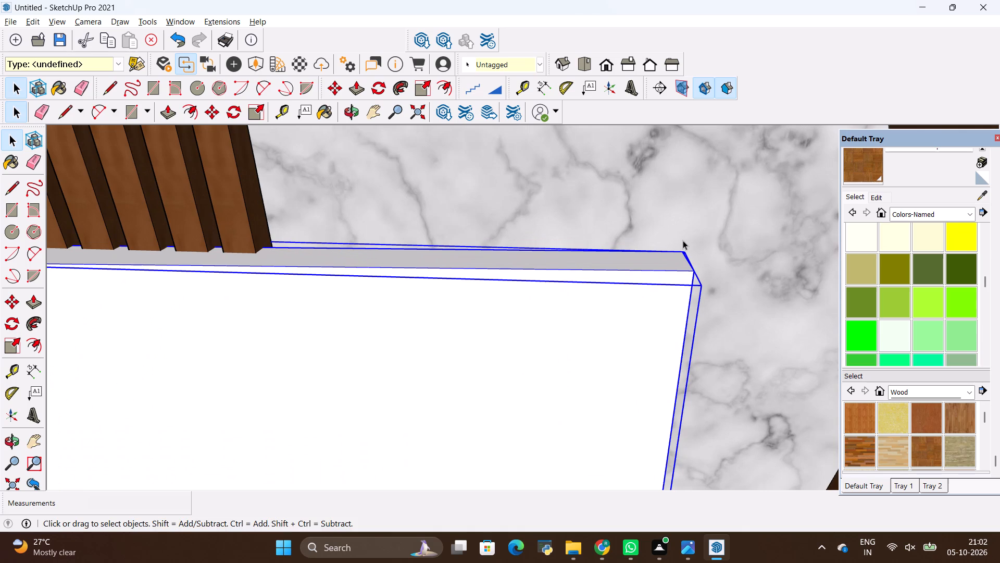
pyautogui.press('m')
pyautogui.click(683, 252)
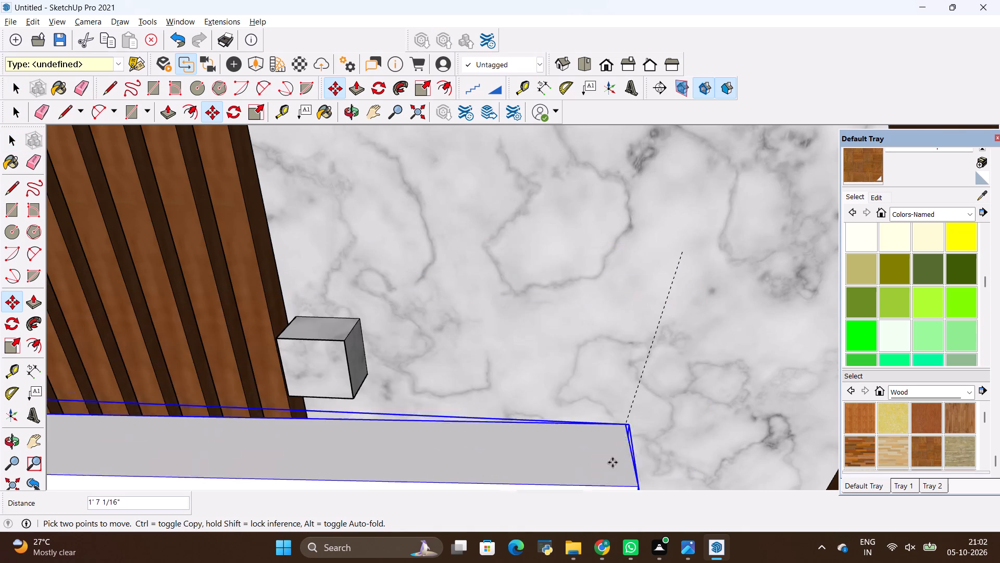
pyautogui.scroll(-9, 741, 205)
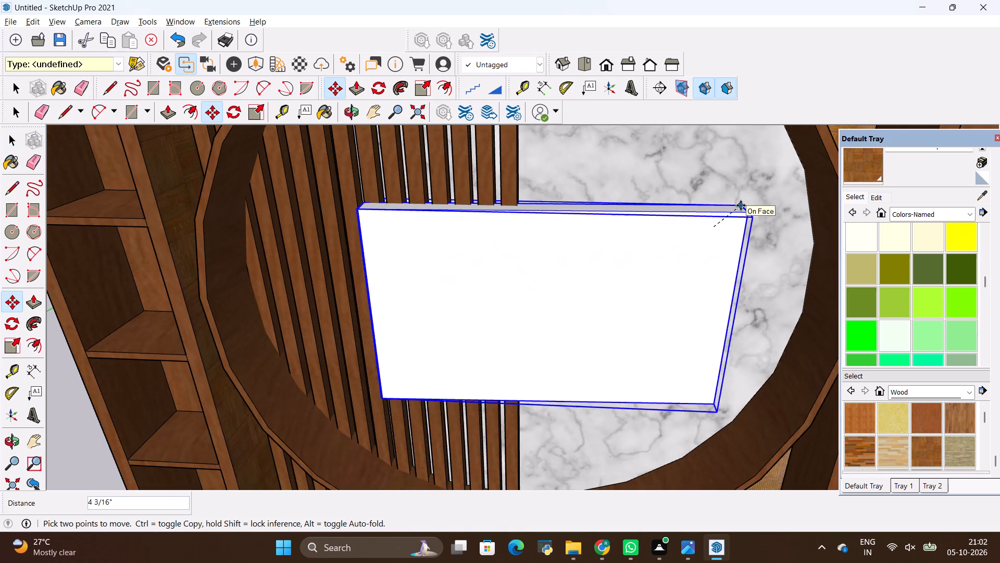
pyautogui.moveTo(738, 242); pyautogui.dragTo(707, 150, button='middle')
pyautogui.scroll(-11, 708, 202)
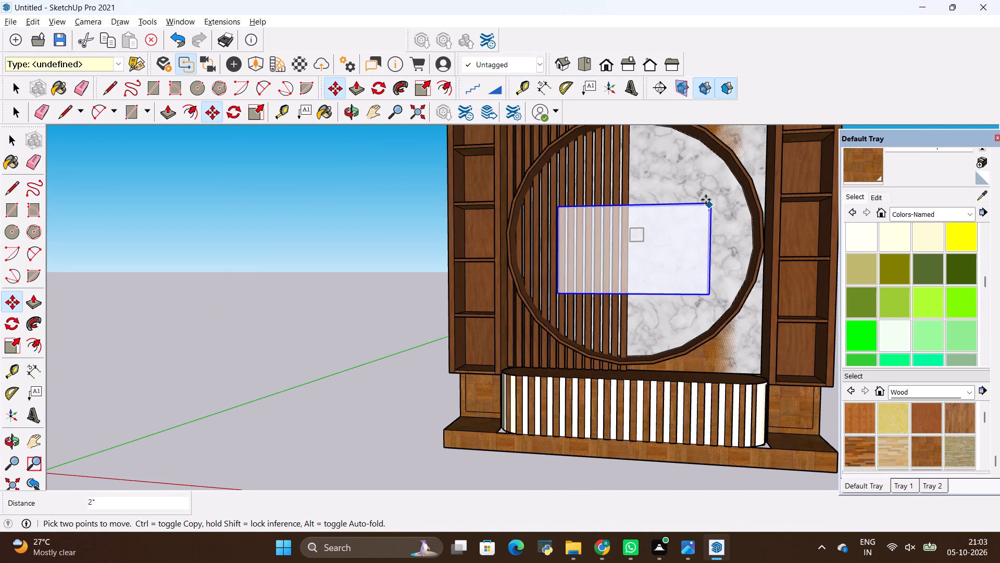
pyautogui.click(708, 203)
pyautogui.scroll(-5, 548, 281)
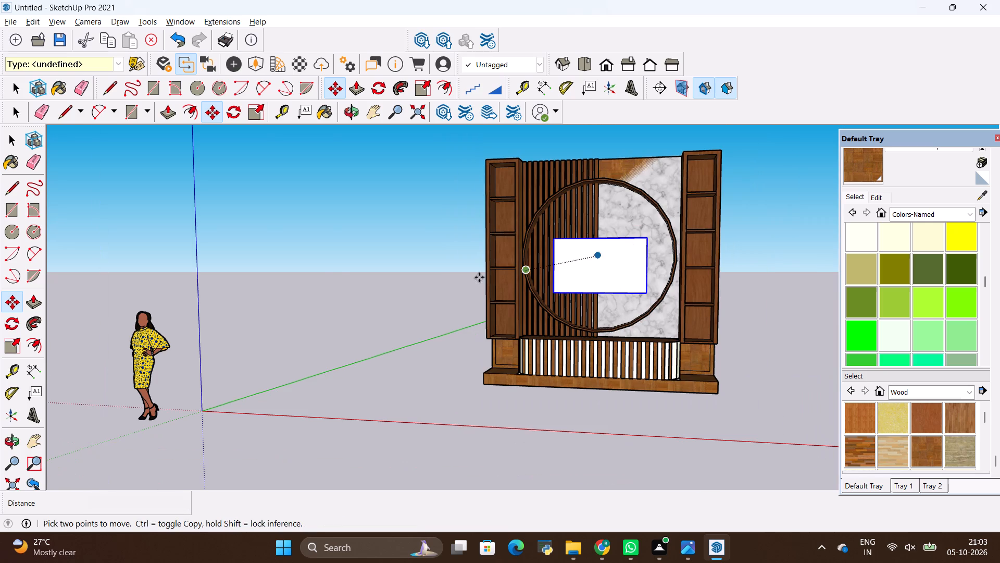
pyautogui.press('space')
pyautogui.click(340, 279)
# Paint the TV group black using the Colors-Named collection.
pyautogui.moveTo(402, 323); pyautogui.dragTo(456, 377, button='middle')
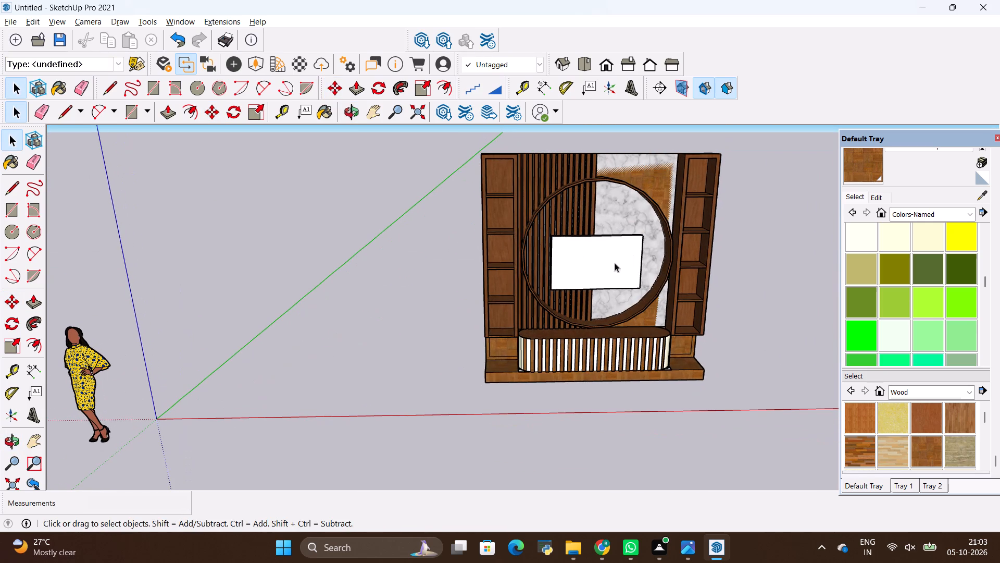
pyautogui.scroll(-8, 893, 448)
pyautogui.scroll(-5, 892, 318)
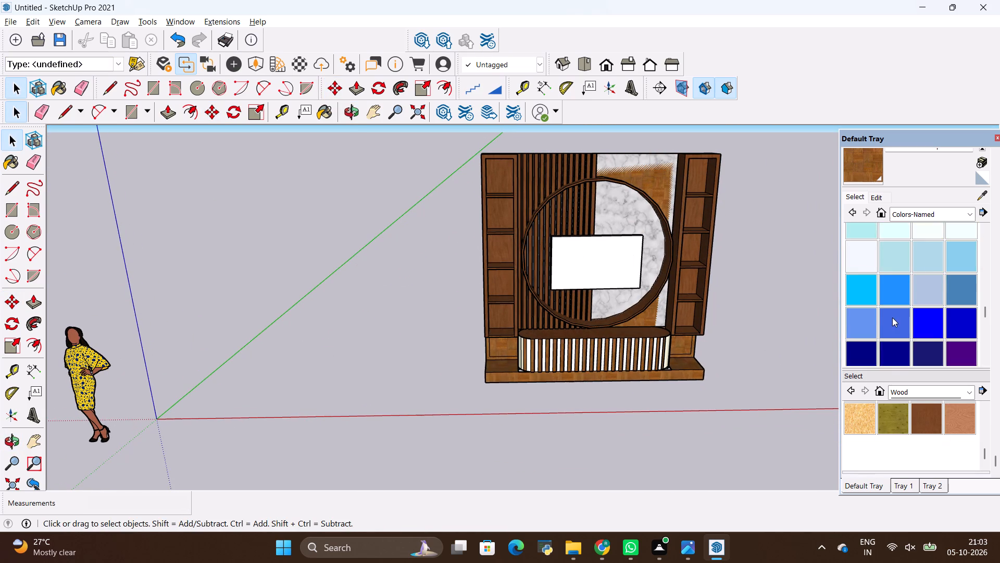
pyautogui.scroll(-7, 894, 315)
pyautogui.click(864, 249)
pyautogui.click(604, 262)
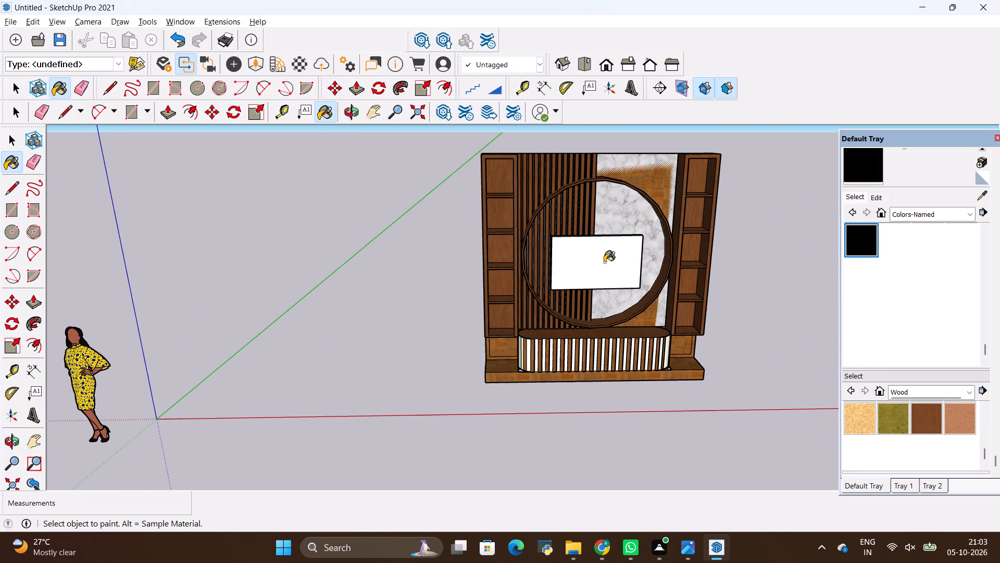
# Examine the TV wall from the front and both sides to check the black TV, circular frame, shelves and console.
pyautogui.press('space')
pyautogui.click(303, 303)
pyautogui.click(349, 337)
pyautogui.scroll(-5, 349, 337)
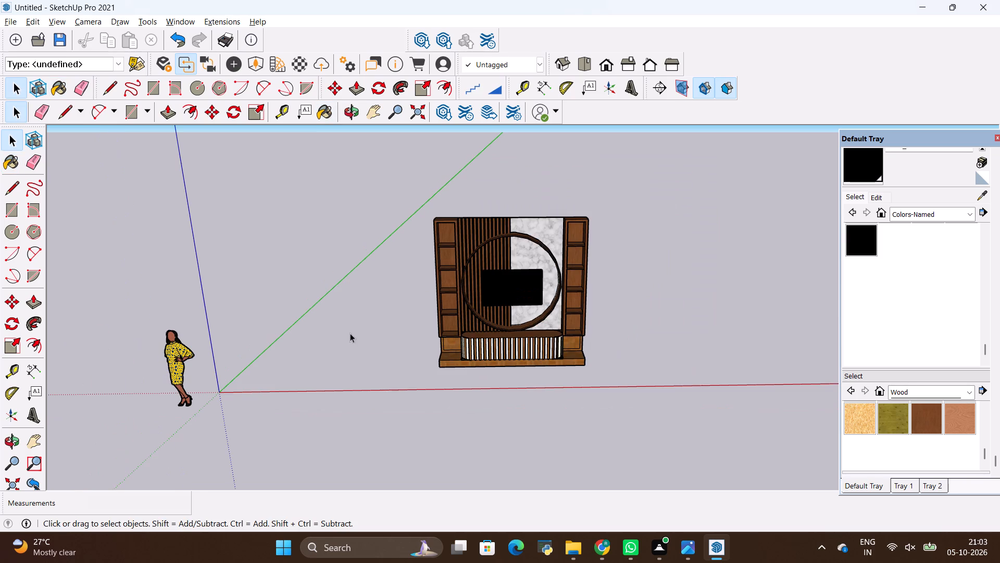
pyautogui.click(628, 319)
pyautogui.moveTo(537, 335); pyautogui.dragTo(457, 395, button='middle')
pyautogui.scroll(4, 482, 268)
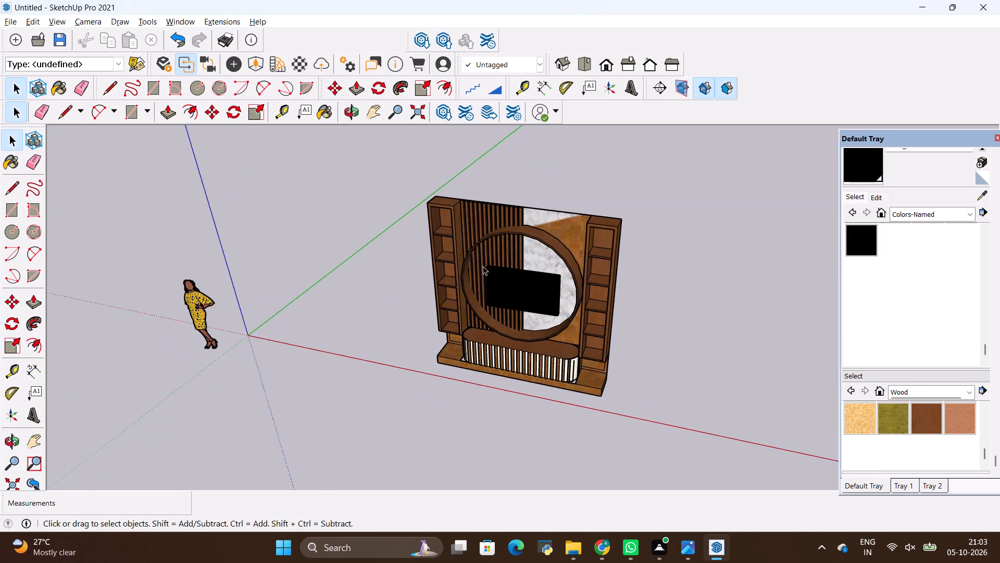
pyautogui.scroll(-3, 533, 232)
pyautogui.moveTo(352, 244); pyautogui.dragTo(472, 266, button='middle')
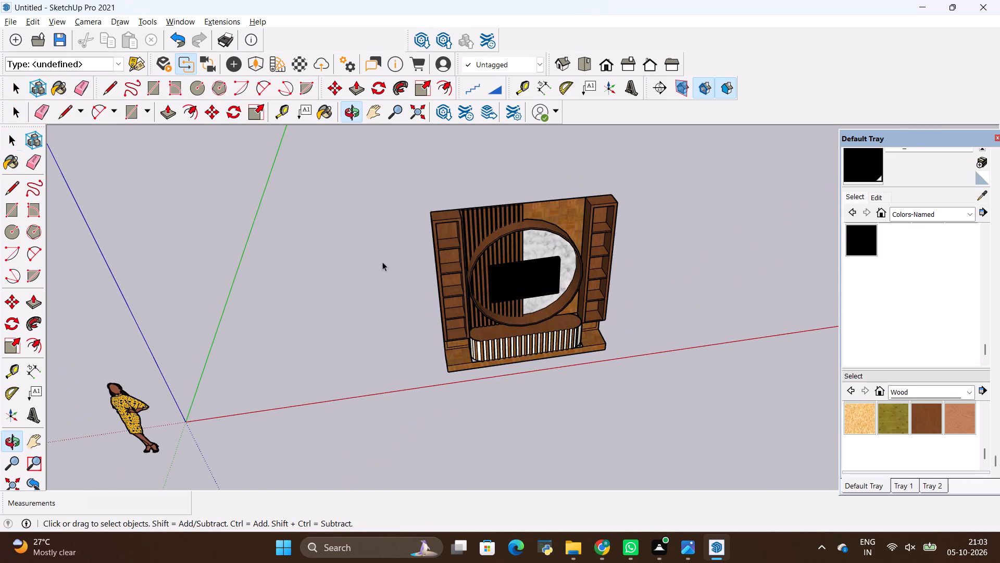
pyautogui.press('space')
pyautogui.click(359, 243)
pyautogui.scroll(-2, 552, 284)
pyautogui.scroll(20, 533, 265)
pyautogui.scroll(2, 533, 265)
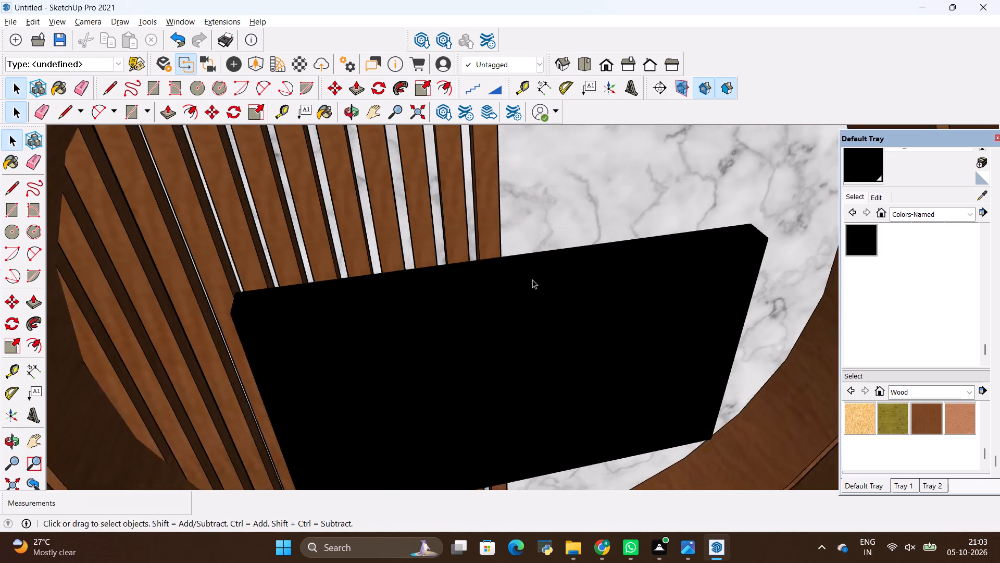
pyautogui.scroll(-14, 517, 283)
pyautogui.press('space')
pyautogui.click(724, 271)
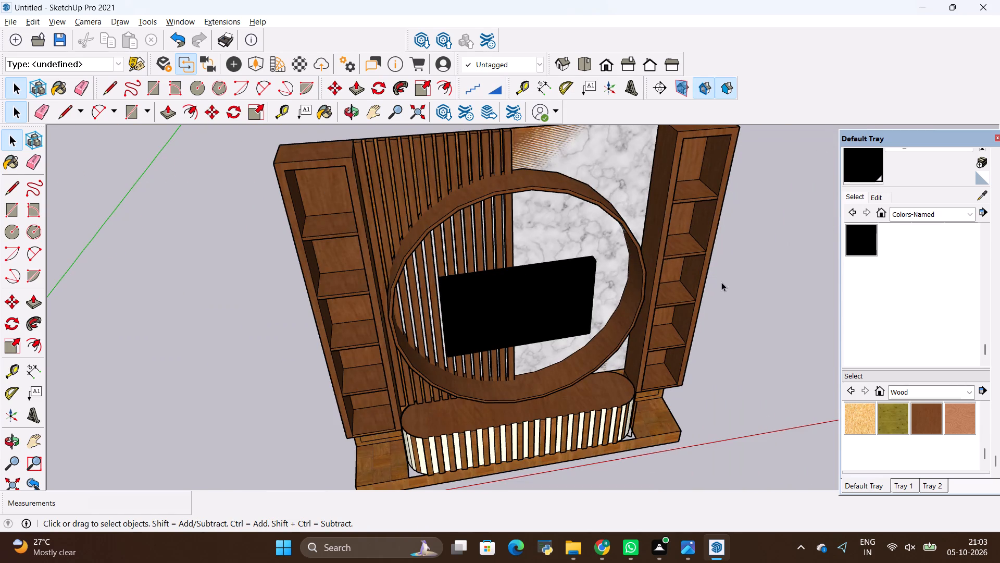
pyautogui.scroll(-6, 721, 282)
pyautogui.moveTo(565, 324); pyautogui.dragTo(748, 313, button='middle')
pyautogui.scroll(-1, 734, 307)
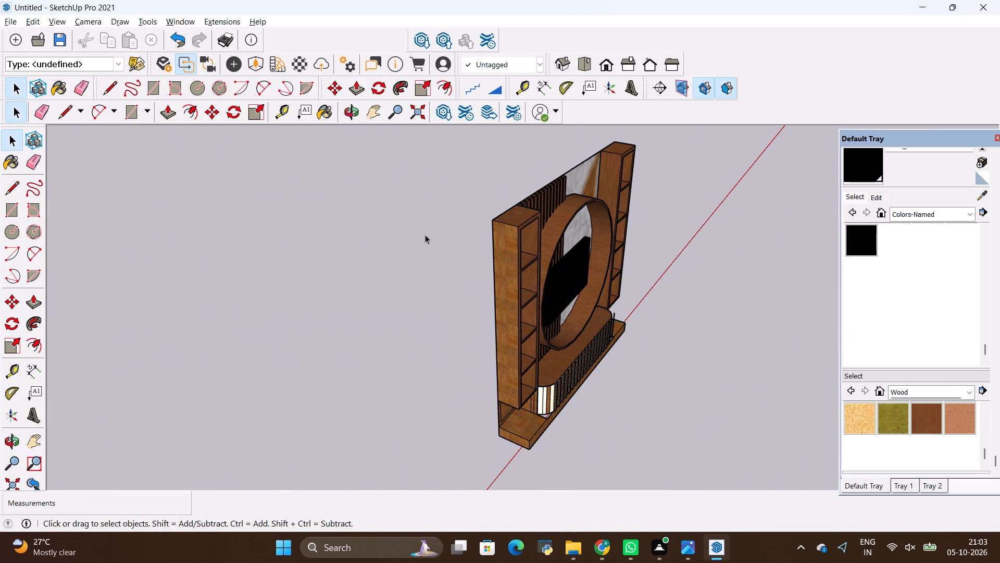
pyautogui.press('space')
pyautogui.click(423, 234)
pyautogui.scroll(-4, 425, 269)
pyautogui.scroll(12, 500, 270)
pyautogui.scroll(-6, 452, 306)
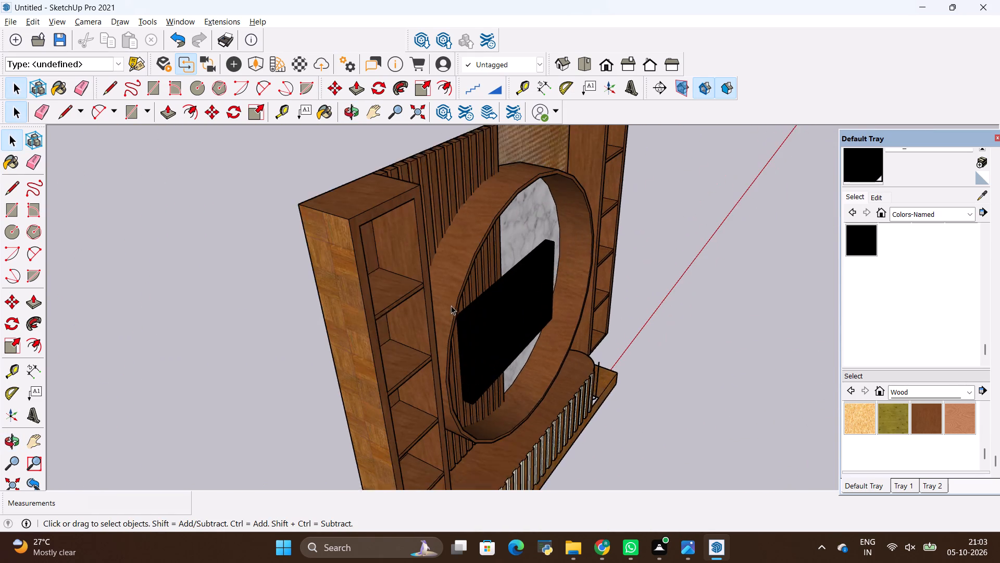
pyautogui.press('space')
pyautogui.click(134, 263)
pyautogui.scroll(-5, 272, 321)
pyautogui.moveTo(510, 342); pyautogui.dragTo(299, 243, button='middle')
pyautogui.scroll(-1, 301, 244)
pyautogui.scroll(4, 410, 284)
pyautogui.scroll(-5, 416, 313)
pyautogui.moveTo(439, 344); pyautogui.dragTo(467, 288, button='middle')
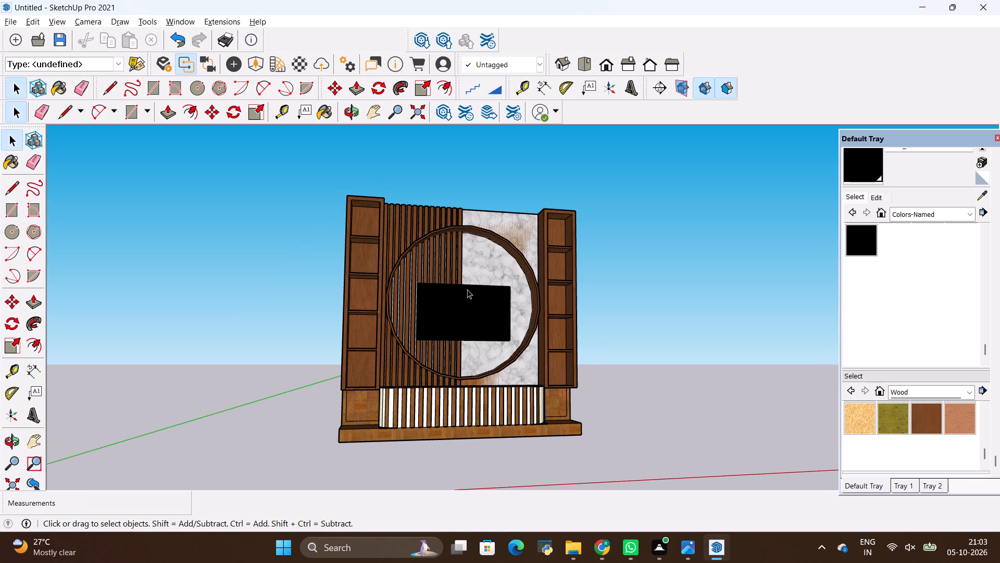
pyautogui.scroll(-3, 467, 291)
pyautogui.scroll(6, 468, 295)
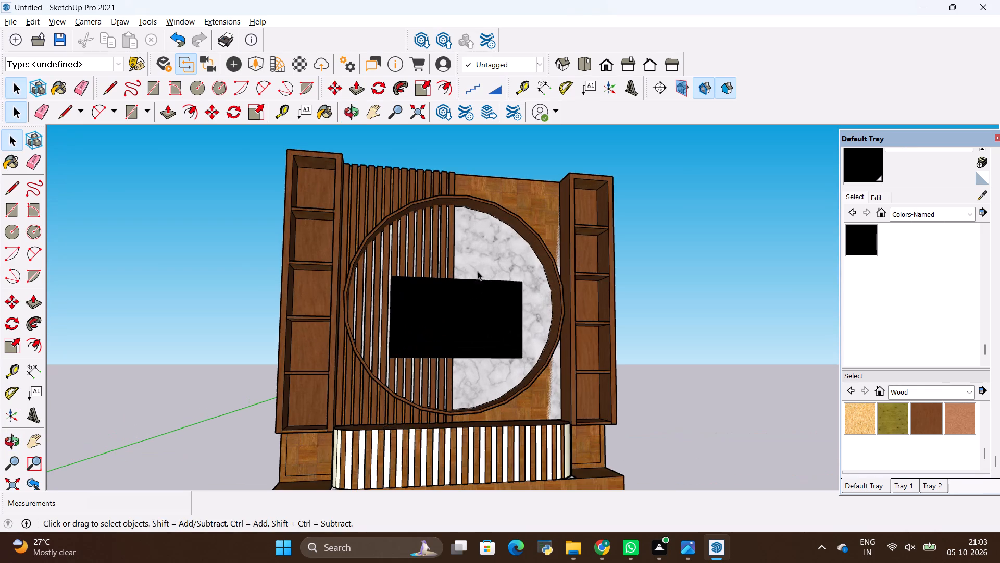
pyautogui.moveTo(498, 299); pyautogui.dragTo(413, 338, button='middle')
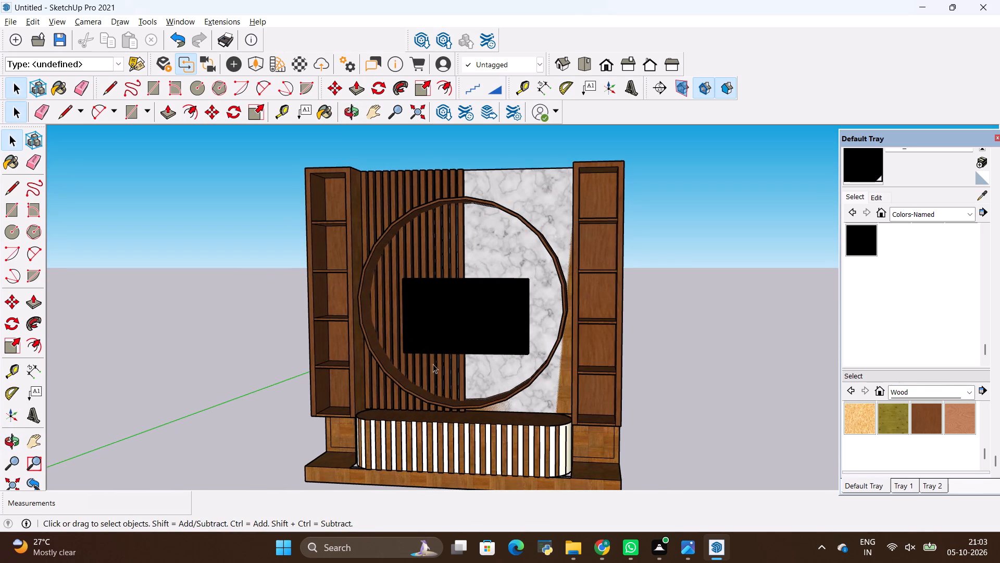
# Import the Kentia Palm Silk Tree model from the ALL 3D WAREHOUSE ITEMS folder and place it on the console top's marble-side end.
pyautogui.click(7, 23)
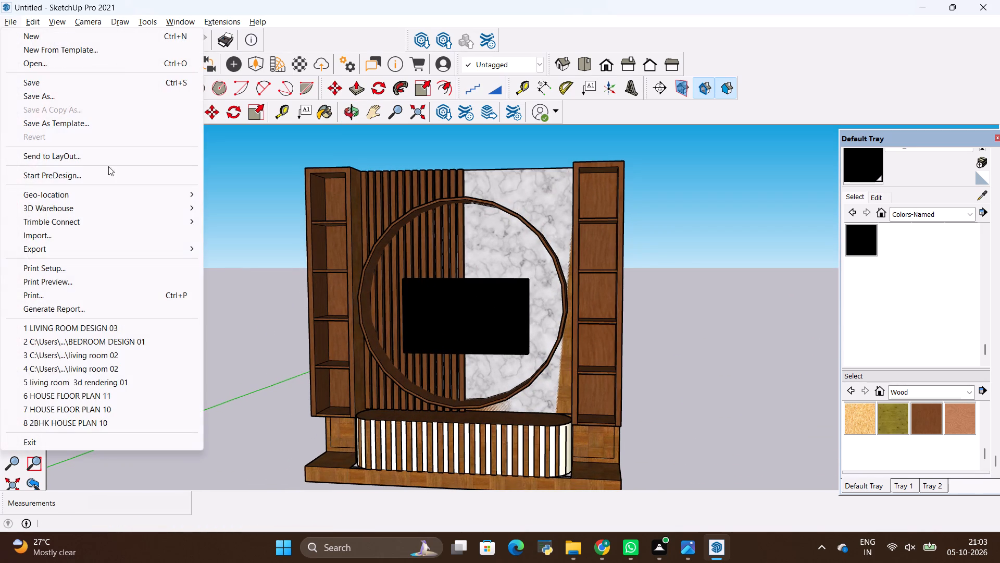
pyautogui.click(55, 240)
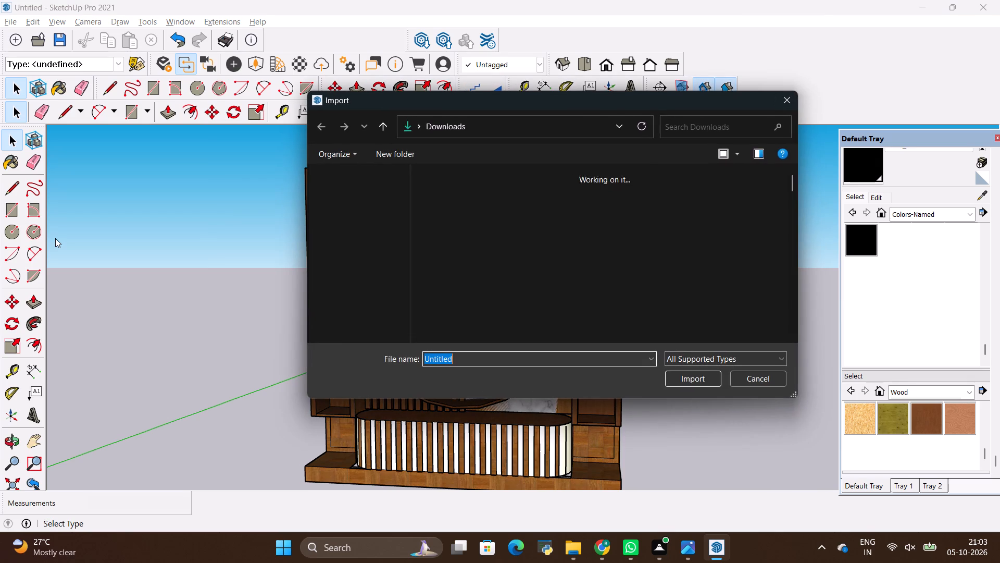
pyautogui.scroll(-2, 520, 264)
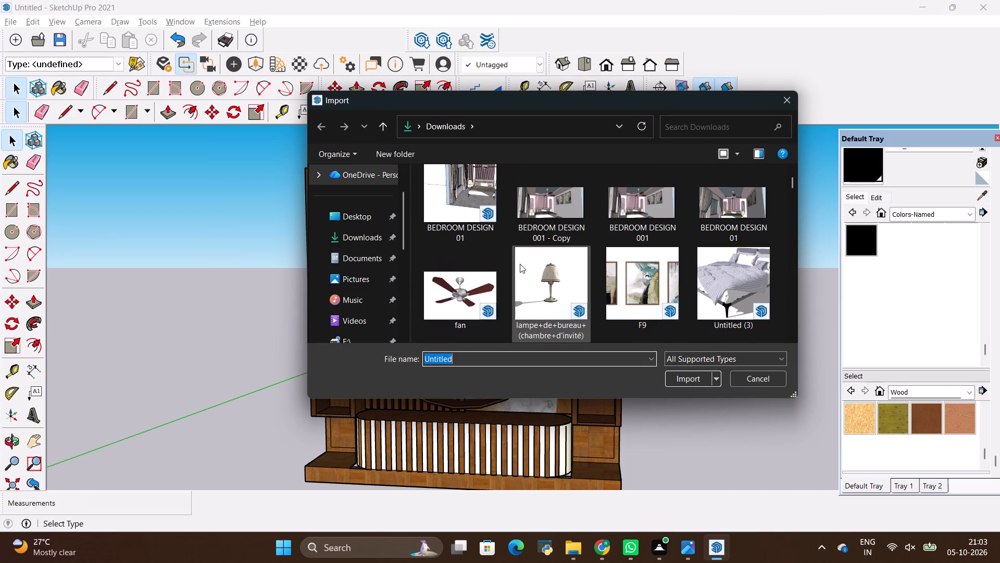
pyautogui.scroll(-5, 520, 264)
pyautogui.scroll(2, 557, 261)
pyautogui.scroll(2, 598, 257)
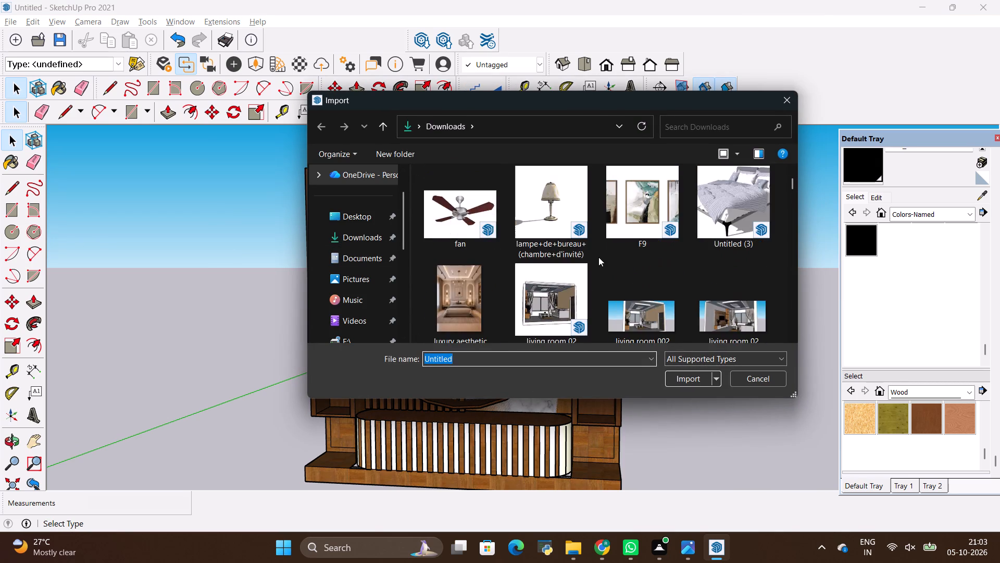
pyautogui.scroll(6, 598, 261)
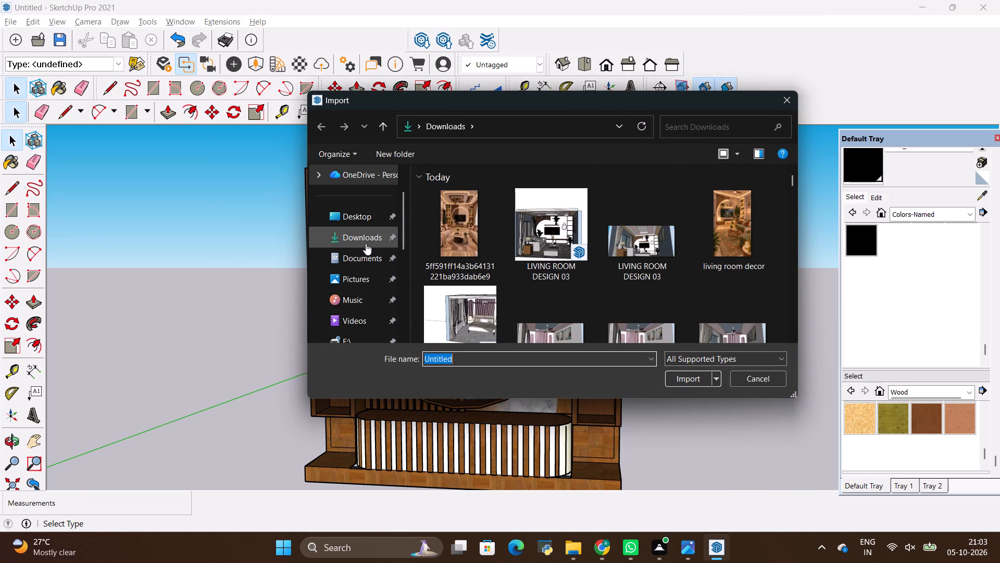
pyautogui.click(365, 240)
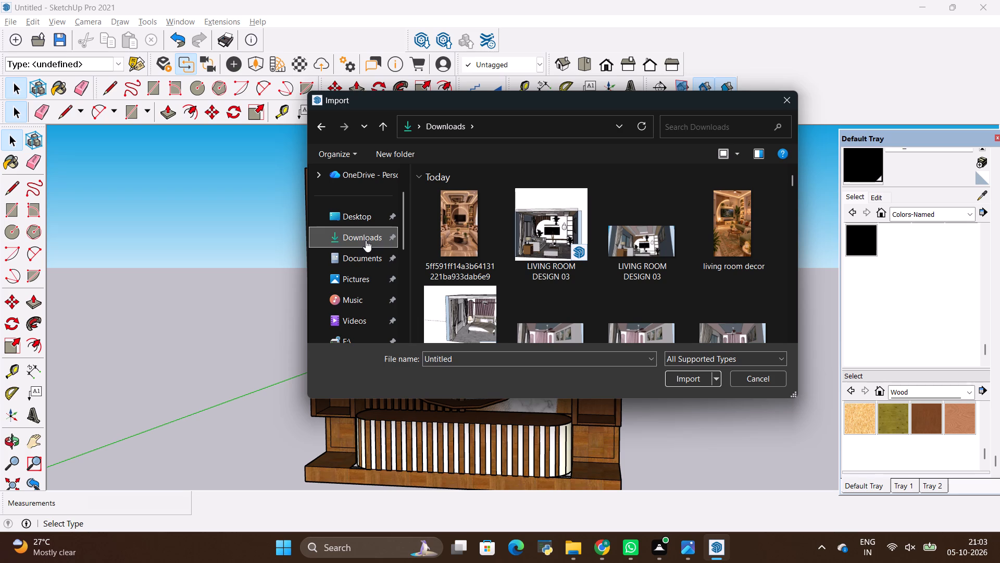
pyautogui.scroll(-4, 372, 285)
pyautogui.click(356, 183)
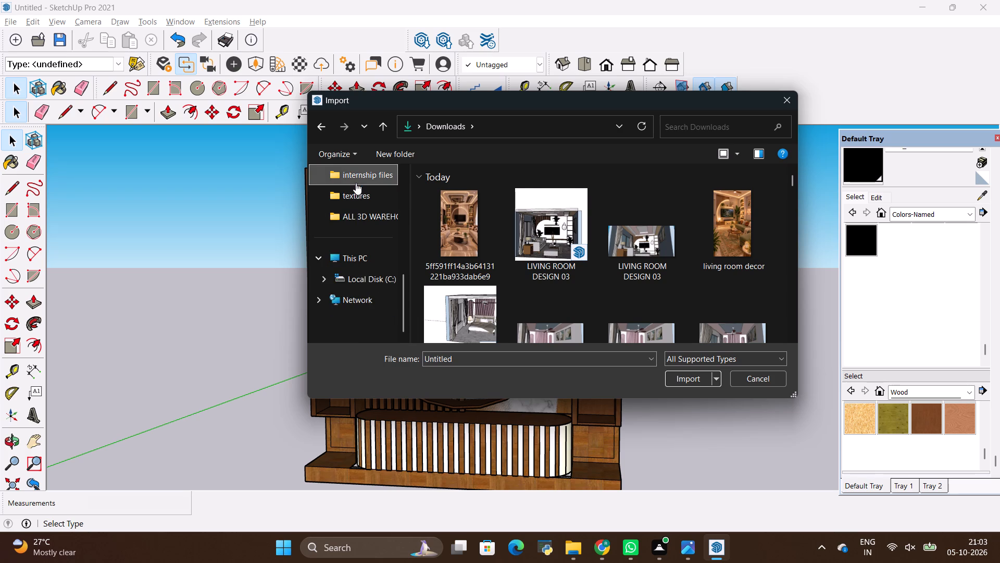
pyautogui.doubleClick(445, 211)
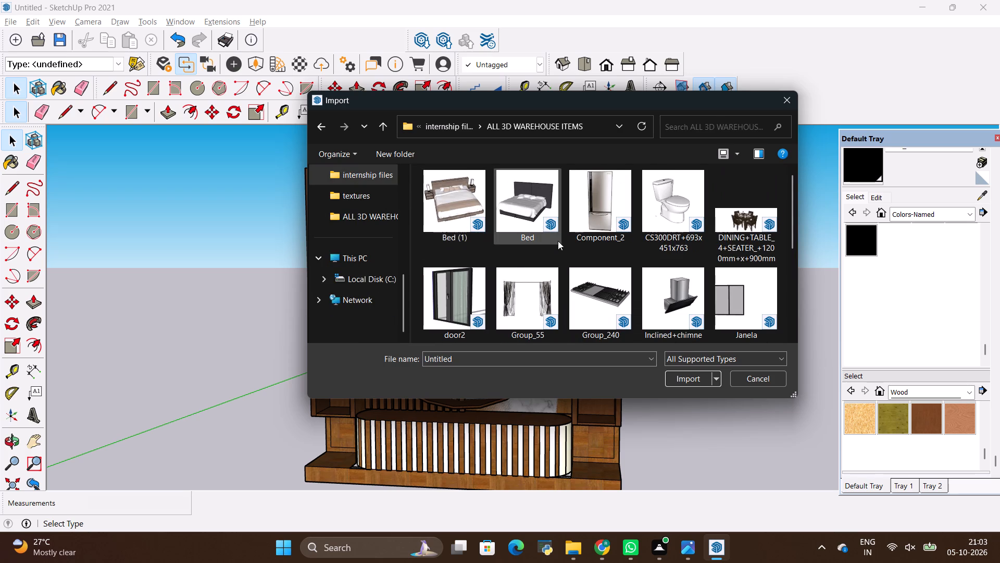
pyautogui.scroll(-9, 568, 244)
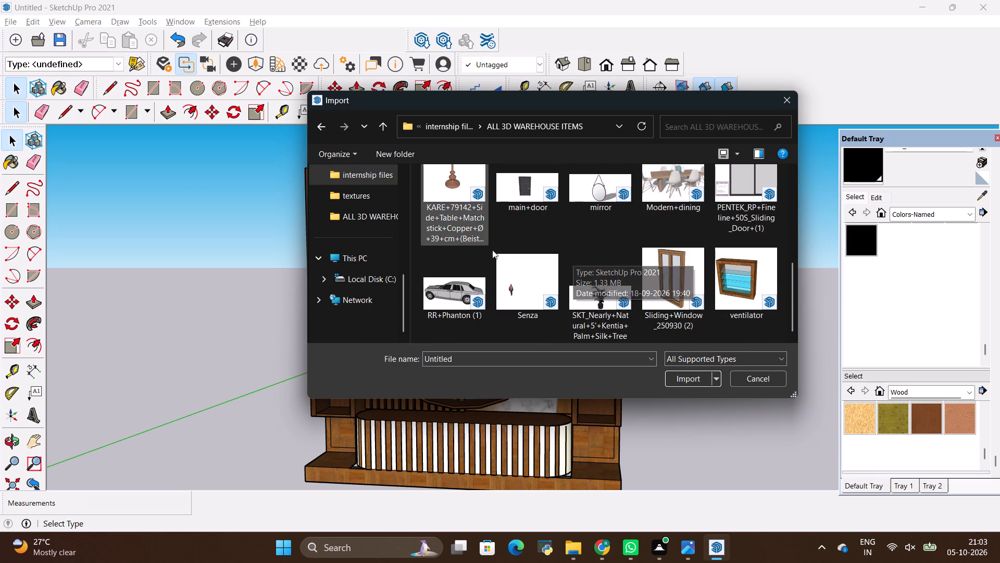
pyautogui.click(596, 295)
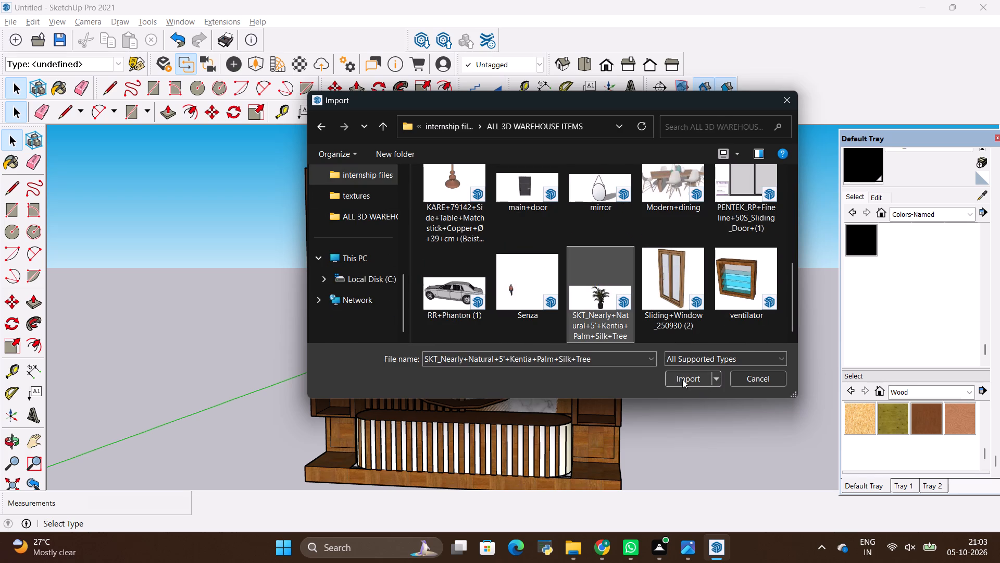
pyautogui.click(682, 378)
pyautogui.scroll(16, 557, 377)
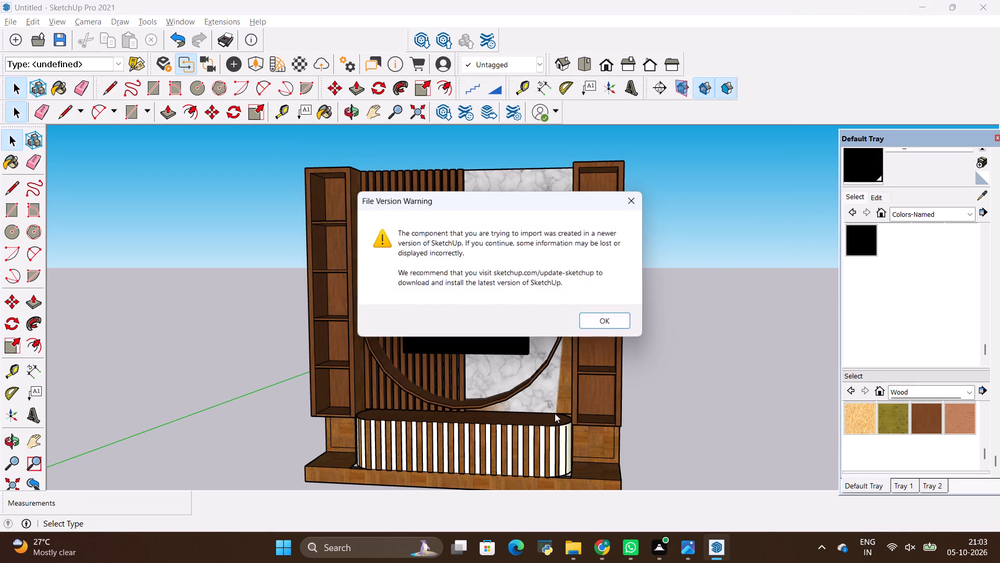
pyautogui.click(585, 318)
pyautogui.scroll(7, 559, 383)
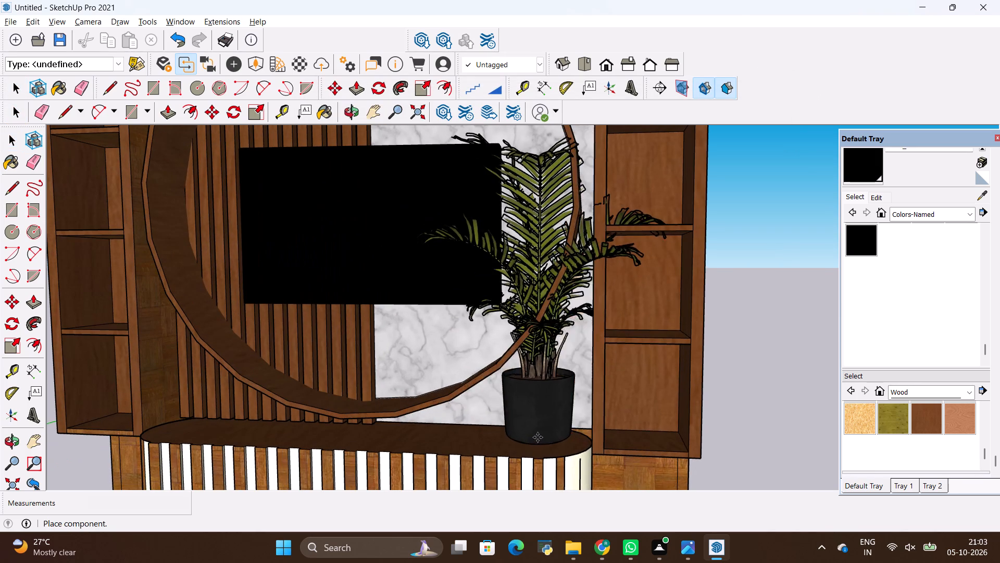
pyautogui.click(531, 444)
# Scale the potted palm down uniformly from its upper corner so it suits the console, and deselect it.
pyautogui.scroll(-5, 523, 400)
pyautogui.press('s')
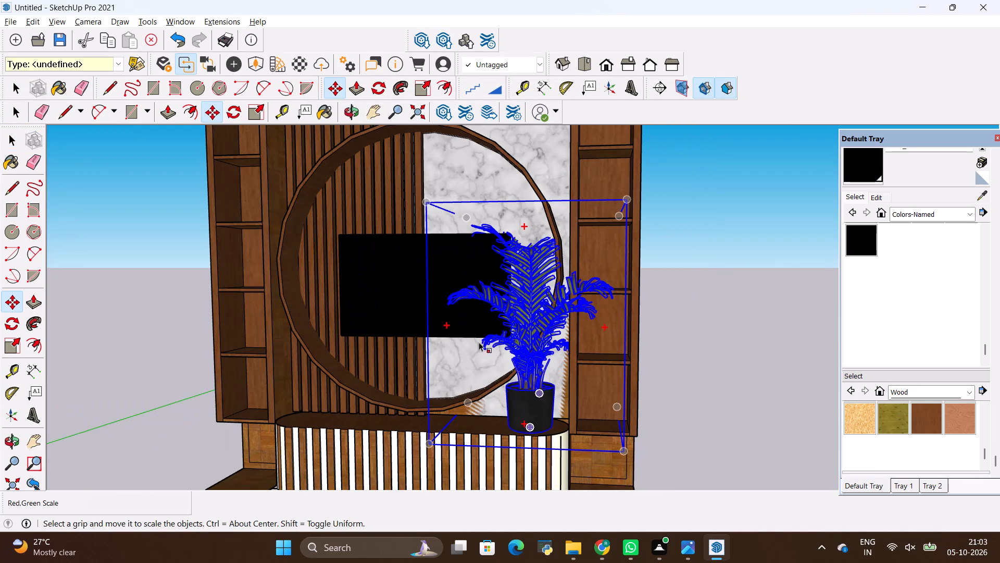
pyautogui.click(622, 197)
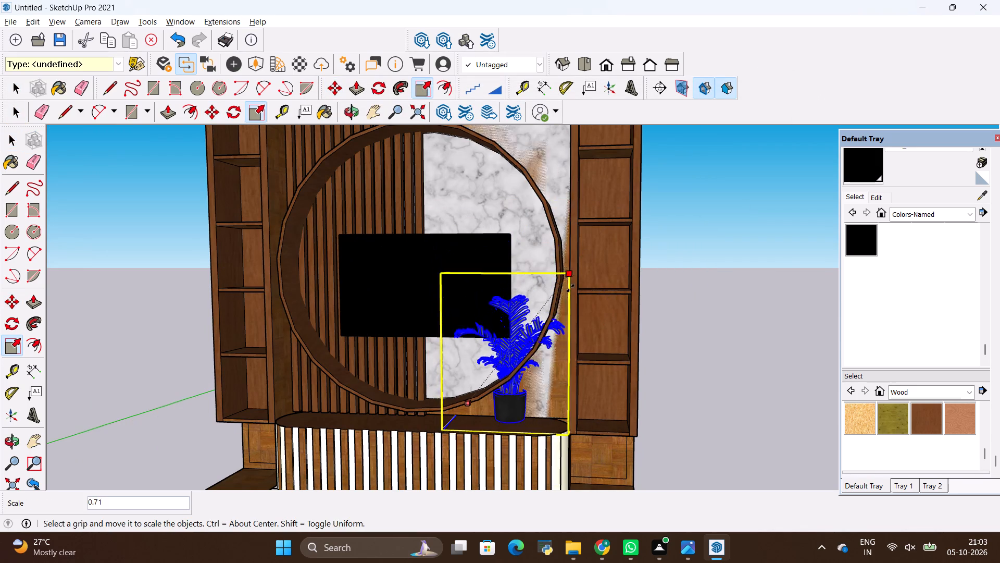
pyautogui.click(595, 320)
pyautogui.press('space')
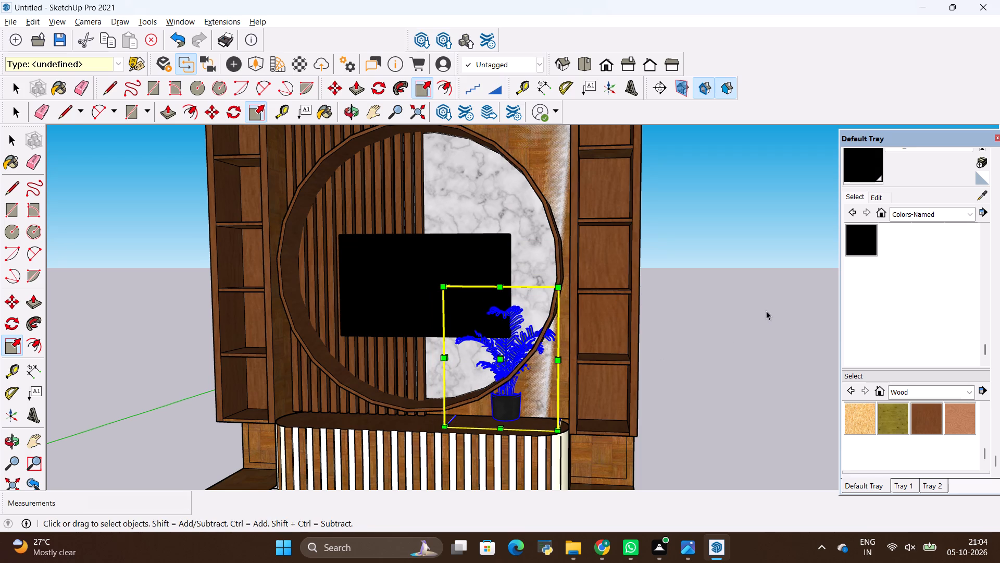
pyautogui.click(766, 311)
# Move the scaled palm along the console top closer to its marble-side end, and deselect it.
pyautogui.moveTo(722, 259); pyautogui.dragTo(785, 401, button='middle')
pyautogui.moveTo(528, 411); pyautogui.dragTo(469, 256, button='middle')
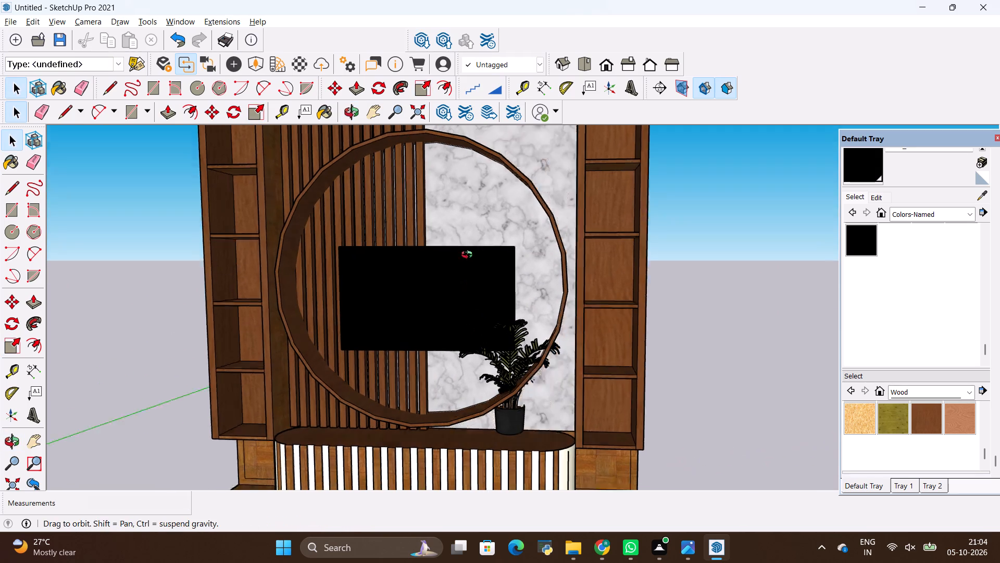
pyautogui.moveTo(469, 256); pyautogui.dragTo(469, 254, button='middle')
pyautogui.click(511, 438)
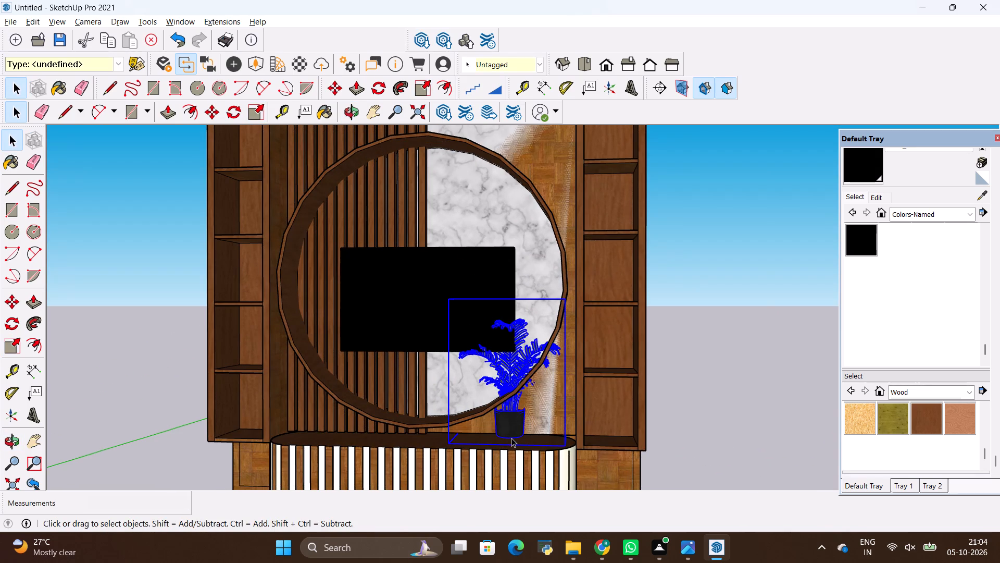
pyautogui.press('m')
pyautogui.scroll(6, 511, 439)
pyautogui.click(515, 436)
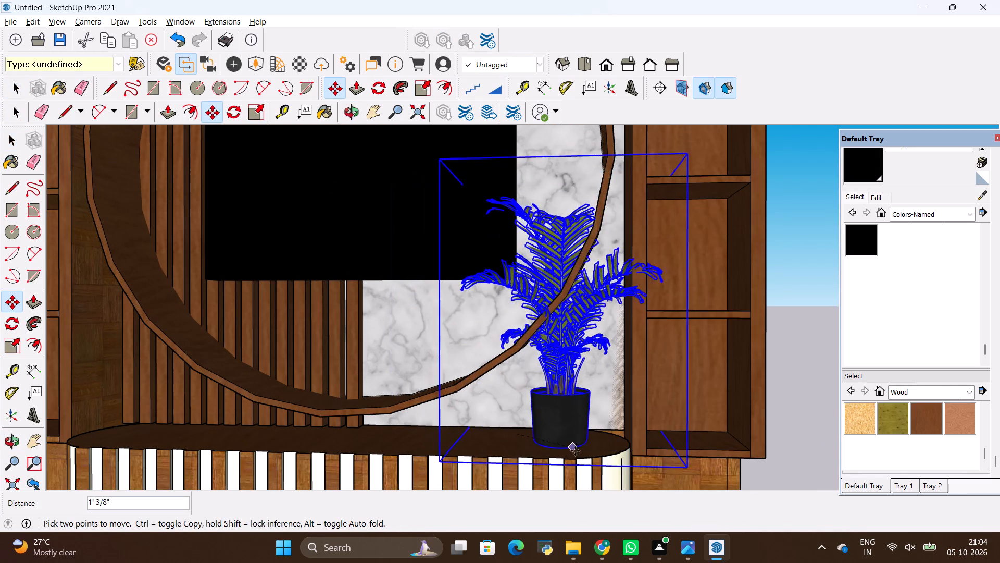
pyautogui.click(584, 452)
pyautogui.scroll(-10, 474, 370)
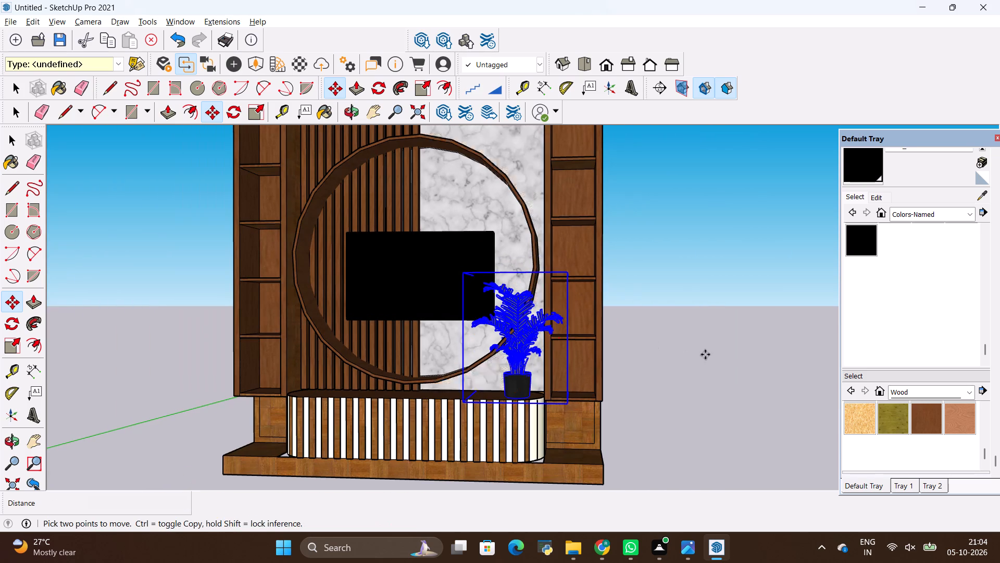
pyautogui.press('space')
pyautogui.click(706, 354)
# Copy the potted palm about 5' 8" along the console top to its slatted-side end.
pyautogui.moveTo(631, 302); pyautogui.dragTo(687, 359, button='middle')
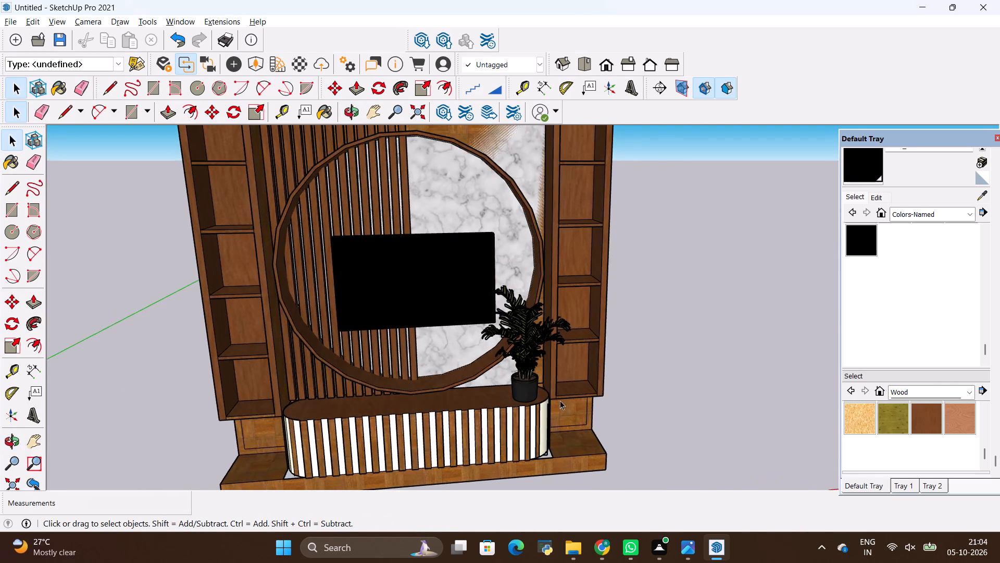
pyautogui.scroll(7, 556, 402)
pyautogui.click(503, 391)
pyautogui.press('m')
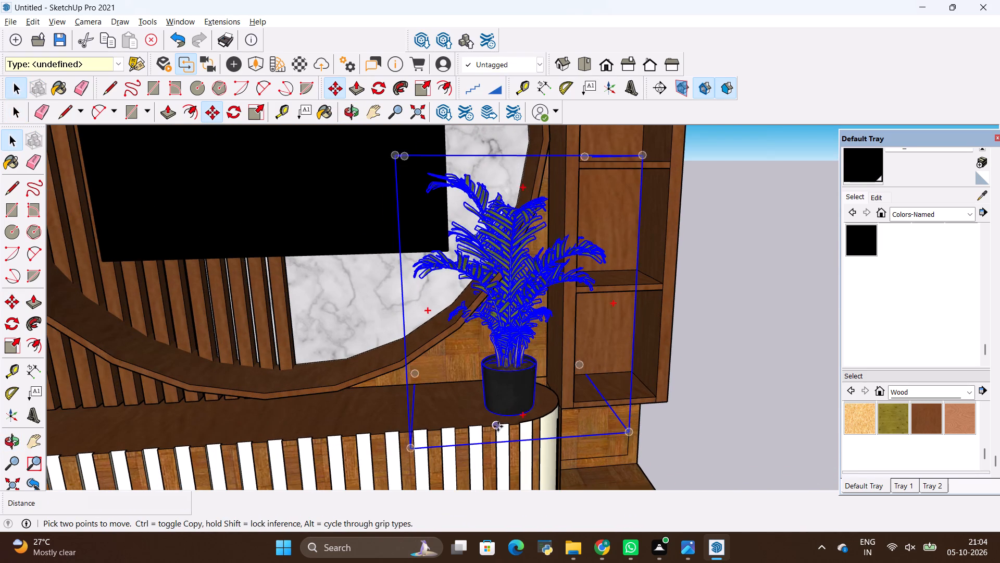
pyautogui.scroll(4, 498, 428)
pyautogui.click(523, 411)
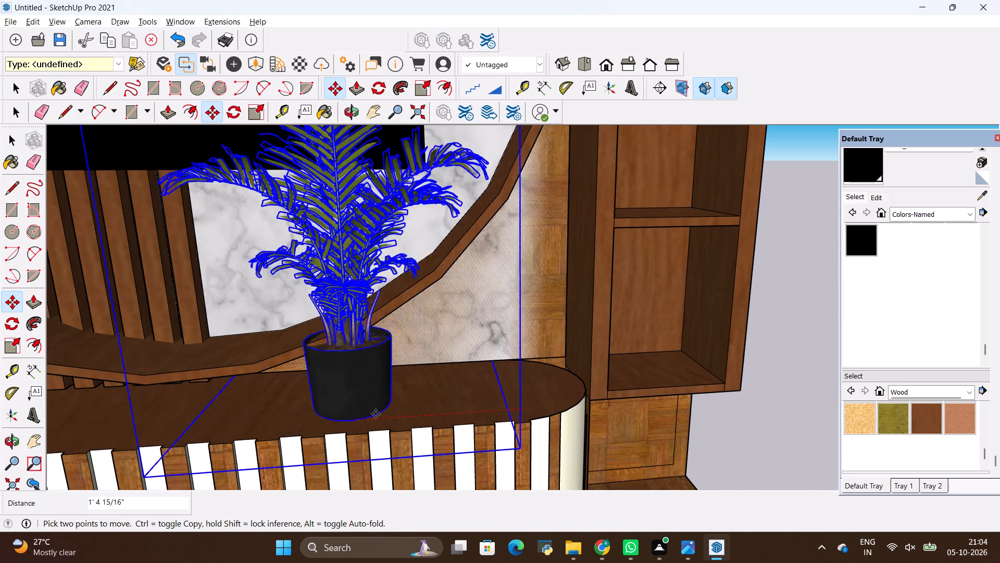
pyautogui.scroll(-7, 537, 399)
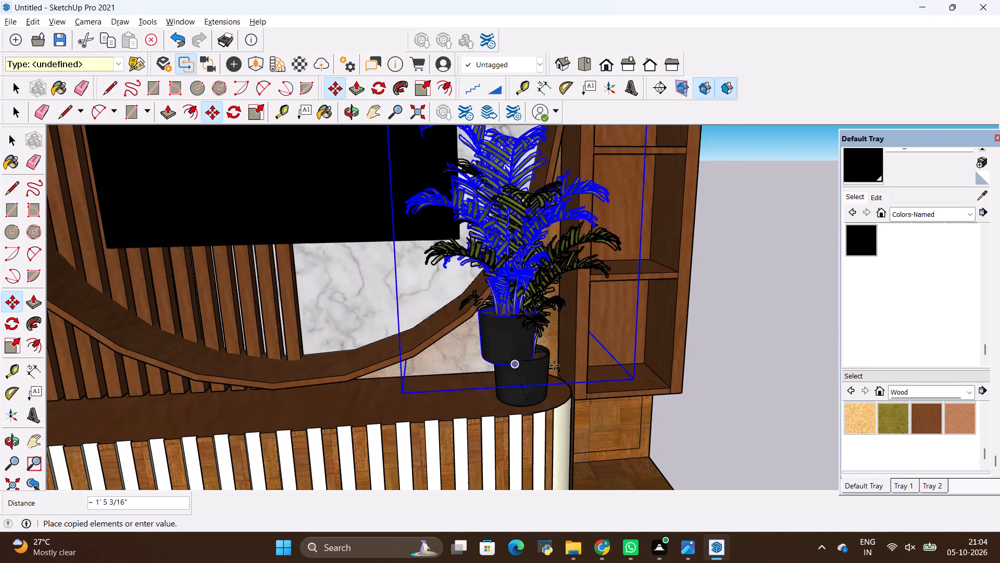
pyautogui.scroll(-3, 554, 365)
pyautogui.scroll(5, 209, 392)
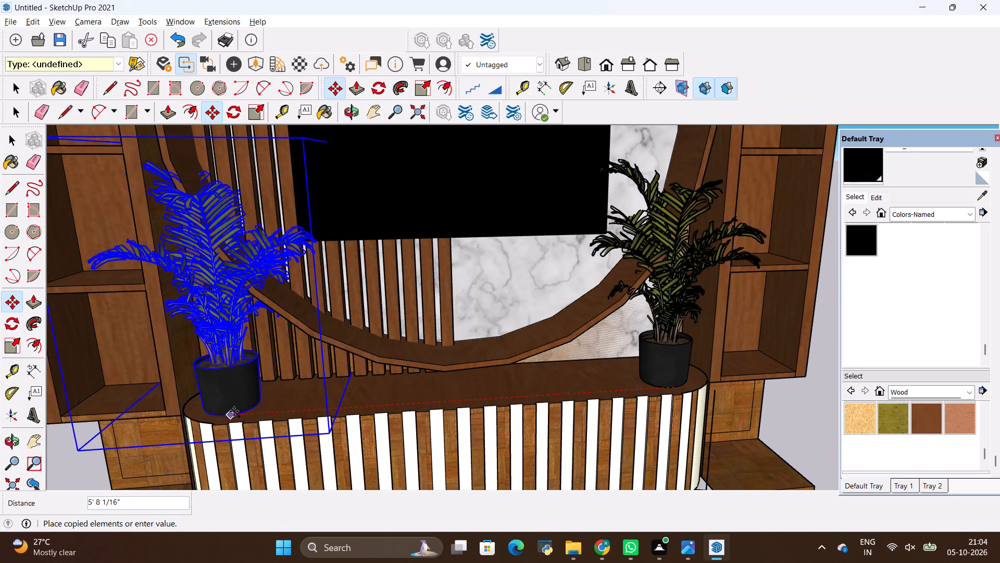
pyautogui.click(222, 413)
pyautogui.scroll(-4, 755, 336)
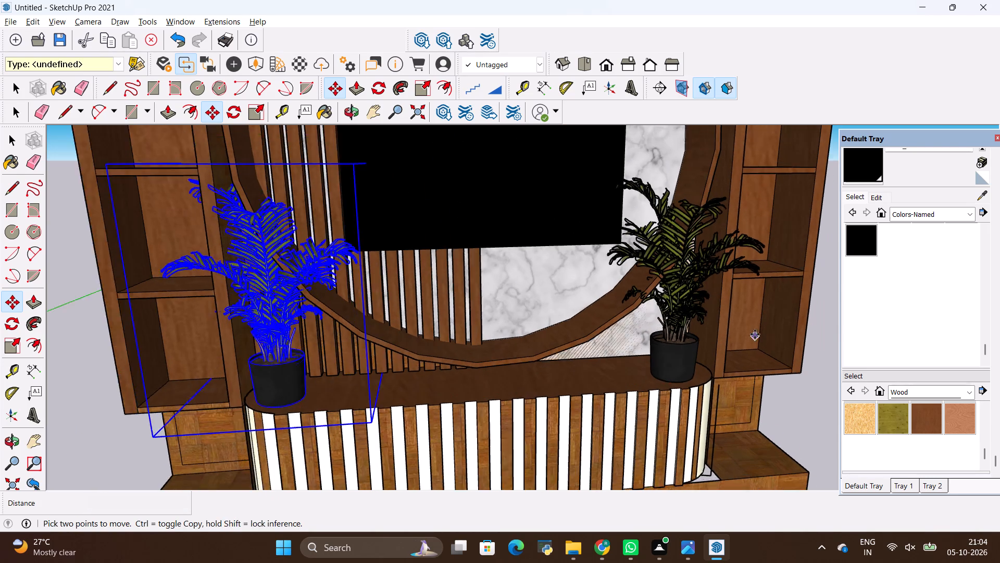
# Deselect the copied palm on the console's slatted-side end.
pyautogui.scroll(-6, 755, 334)
pyautogui.press('space')
pyautogui.click(383, 349)
# Examine the whole TV wall with both palms in place, from the front and from low, raised and oblique angles.
pyautogui.scroll(-4, 415, 351)
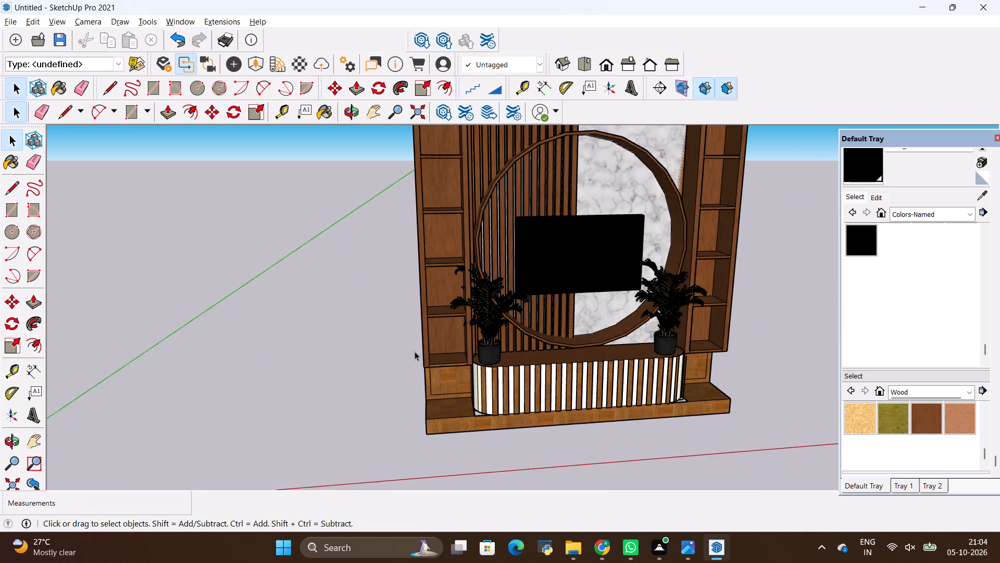
pyautogui.scroll(-2, 415, 351)
pyautogui.scroll(1, 618, 409)
pyautogui.moveTo(618, 409); pyautogui.dragTo(561, 323, button='middle')
pyautogui.scroll(1, 561, 323)
pyautogui.scroll(-5, 561, 324)
pyautogui.press('space')
pyautogui.click(694, 322)
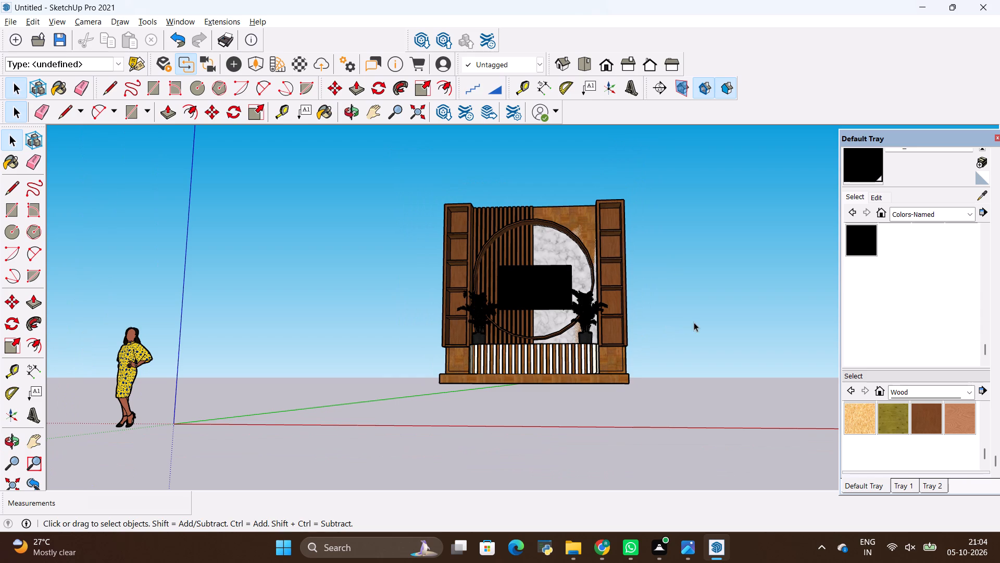
pyautogui.moveTo(682, 313); pyautogui.dragTo(722, 425, button='middle')
pyautogui.scroll(-4, 711, 413)
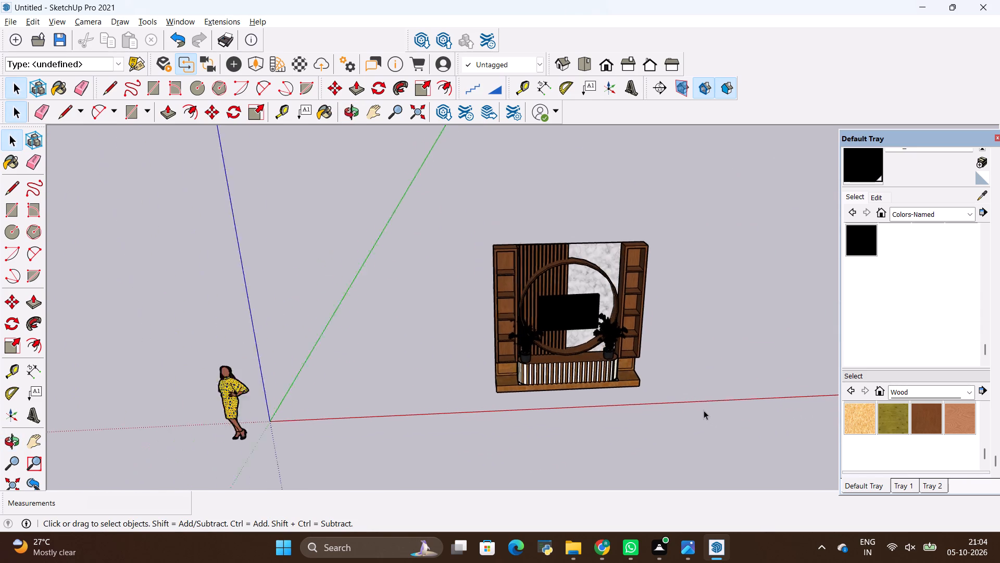
pyautogui.scroll(3, 663, 402)
pyautogui.moveTo(639, 423); pyautogui.dragTo(637, 323, button='middle')
pyautogui.scroll(1, 632, 342)
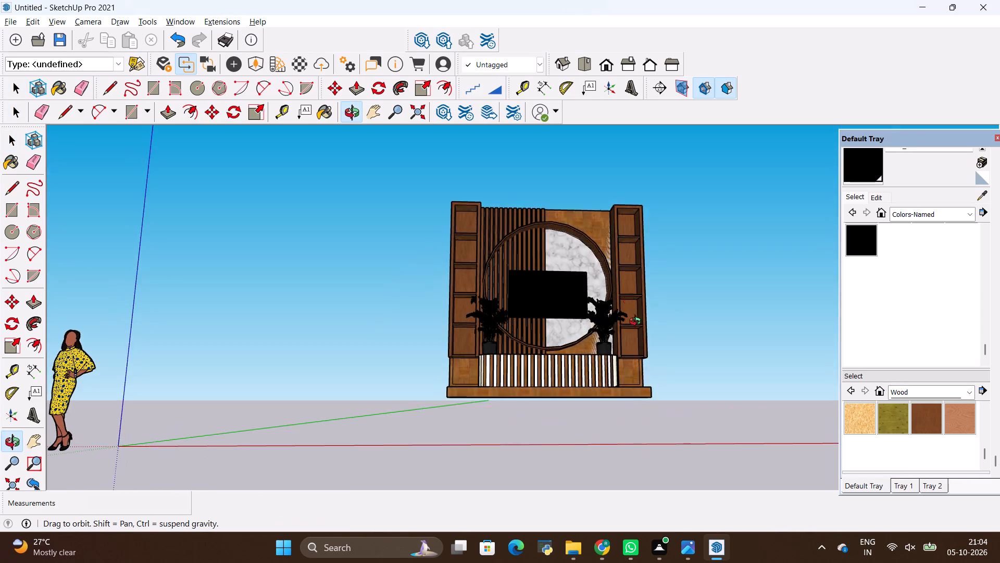
pyautogui.moveTo(637, 323); pyautogui.dragTo(646, 375, button='middle')
pyautogui.scroll(-3, 553, 313)
pyautogui.scroll(9, 579, 384)
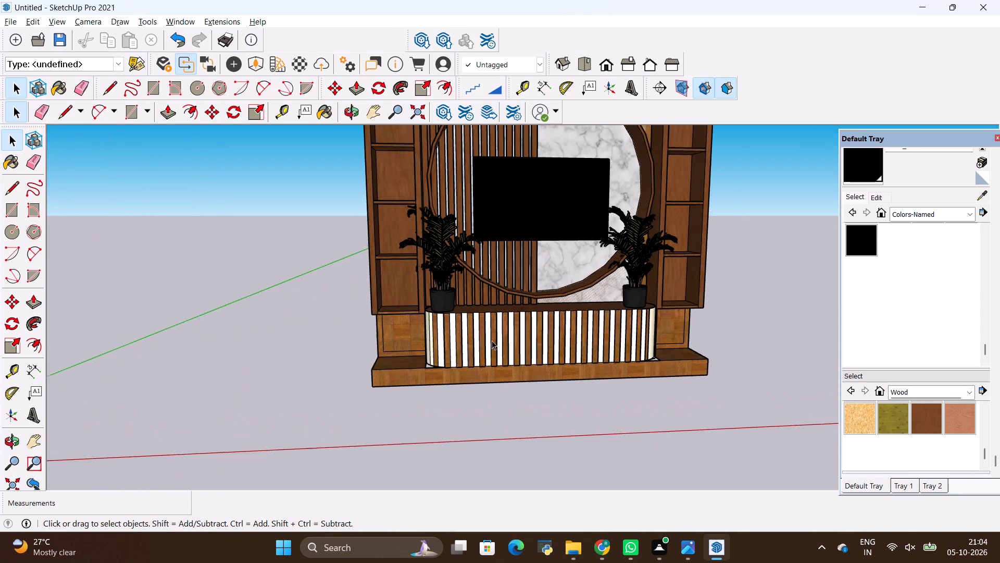
pyautogui.scroll(1, 489, 339)
pyautogui.scroll(-3, 489, 339)
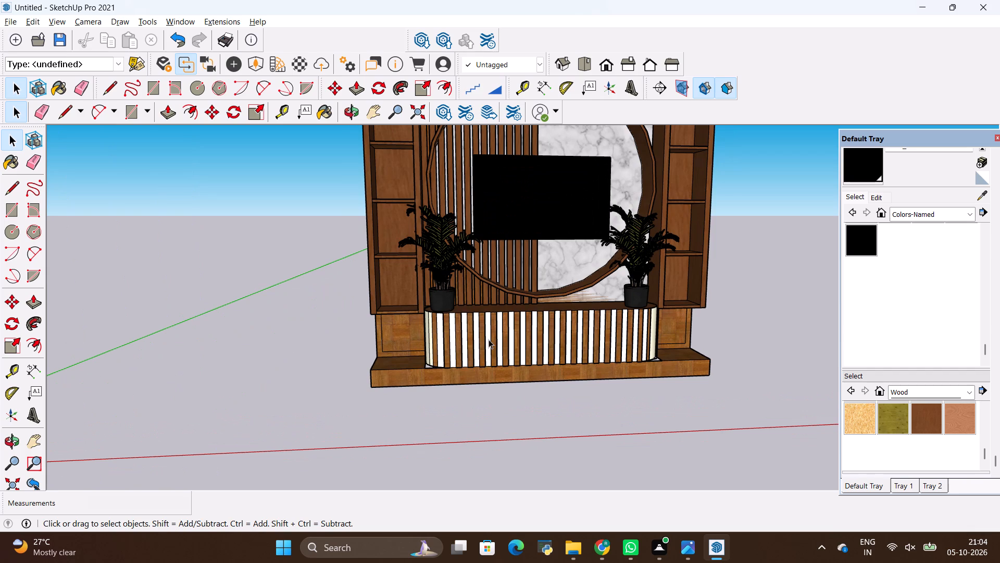
pyautogui.scroll(-4, 489, 339)
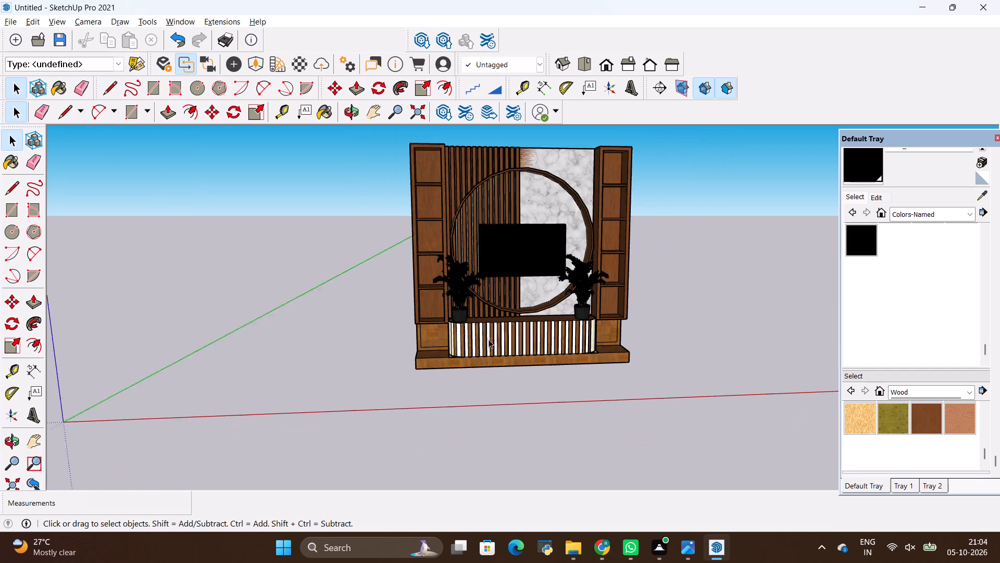
pyautogui.scroll(-1, 489, 339)
pyautogui.scroll(5, 492, 150)
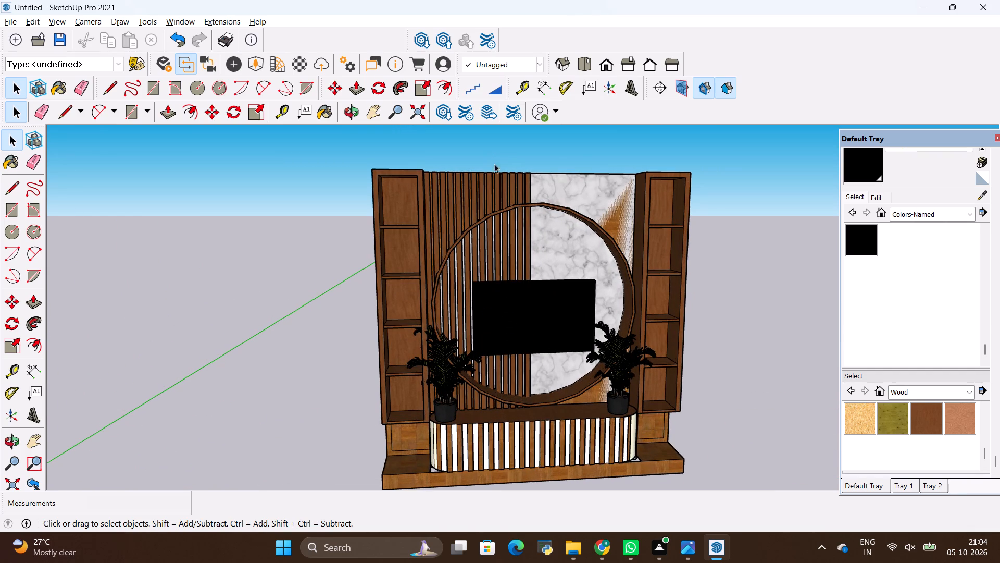
pyautogui.moveTo(512, 206); pyautogui.dragTo(433, 231, button='middle')
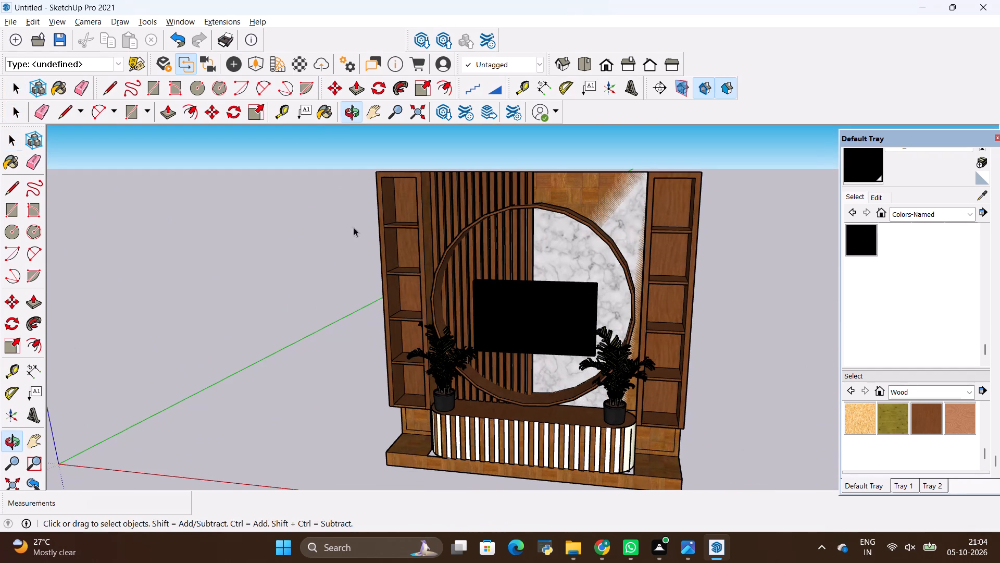
pyautogui.click(315, 227)
pyautogui.scroll(-4, 336, 226)
pyautogui.moveTo(336, 414); pyautogui.dragTo(451, 345, button='middle')
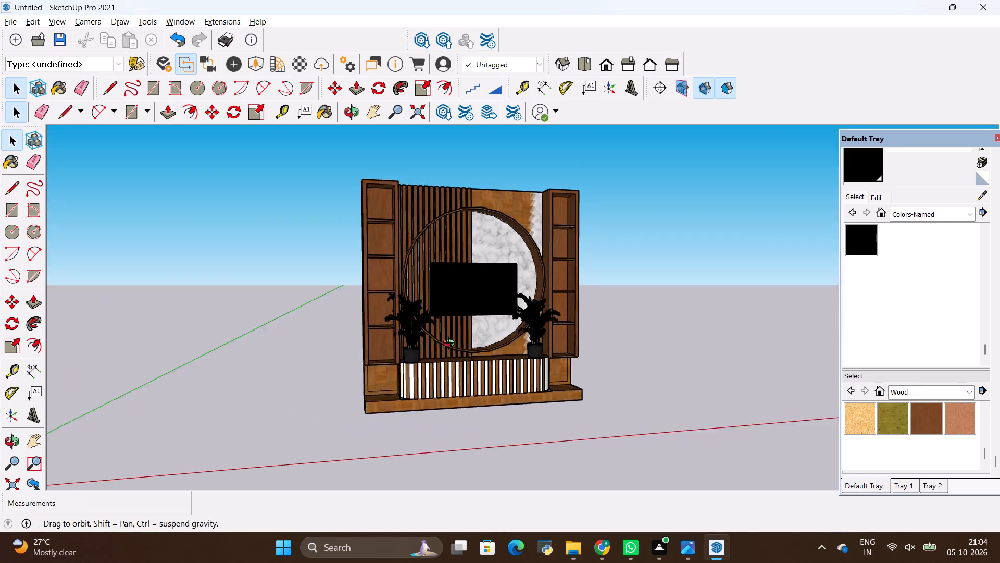
pyautogui.moveTo(451, 345); pyautogui.dragTo(416, 389, button='middle')
pyautogui.press('space')
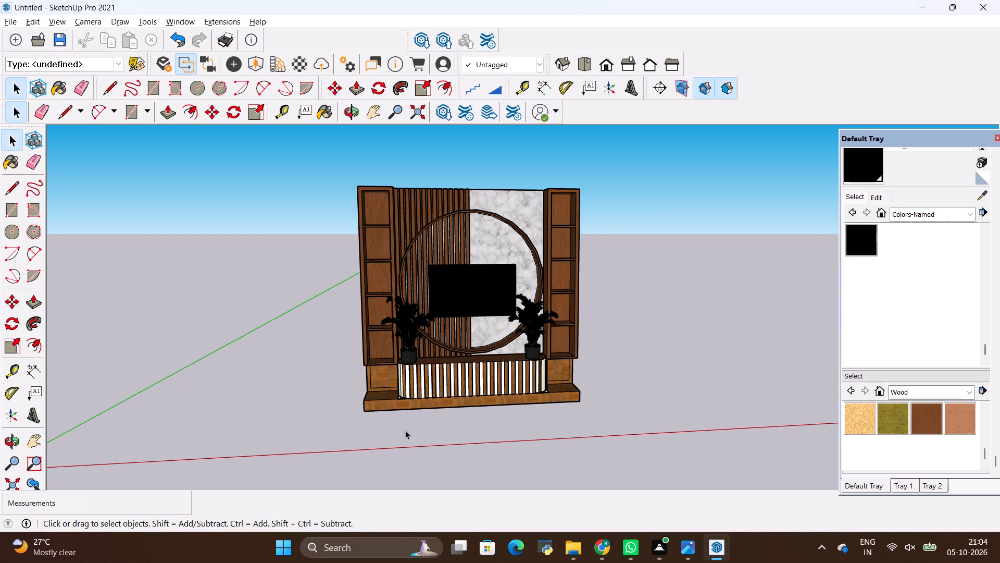
pyautogui.click(202, 408)
# Switch between the living-room reference photo and the SketchUp model to compare the TV wall's overall design and decor.
pyautogui.hotkey('alt', 'Tab')
pyautogui.hotkey('alt', 'Tab')
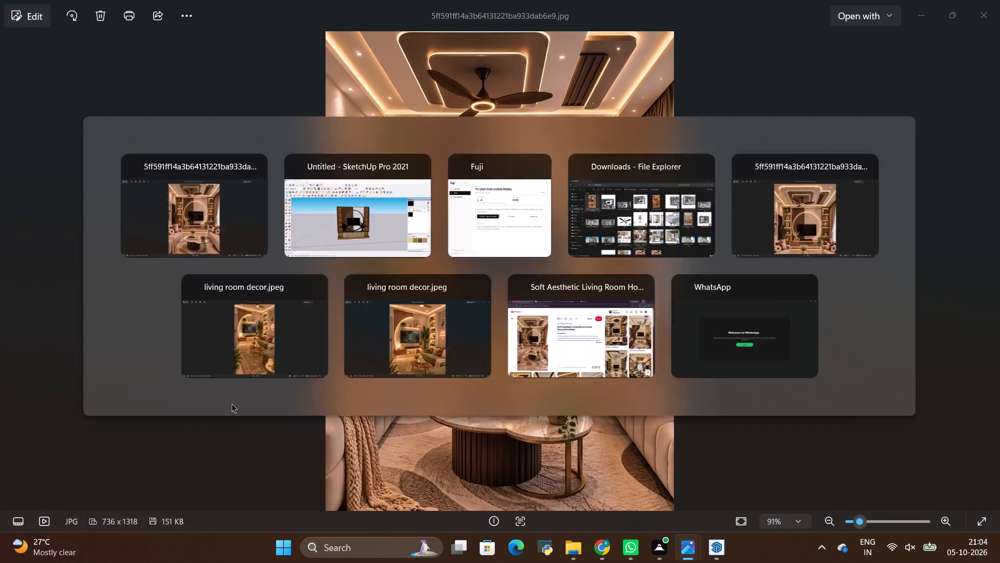
pyautogui.hotkey('alt', 'Tab')
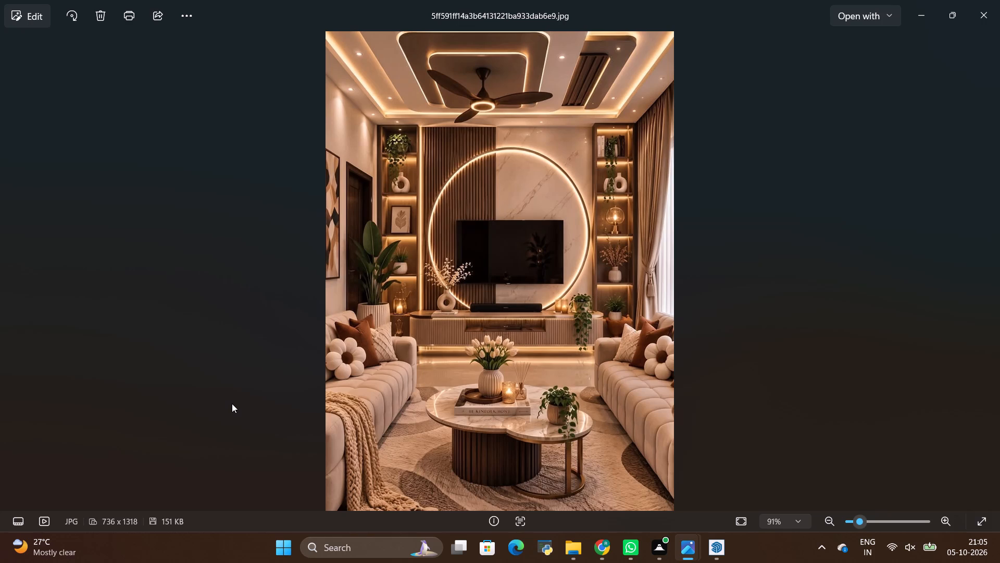
pyautogui.hotkey('alt', 'Tab')
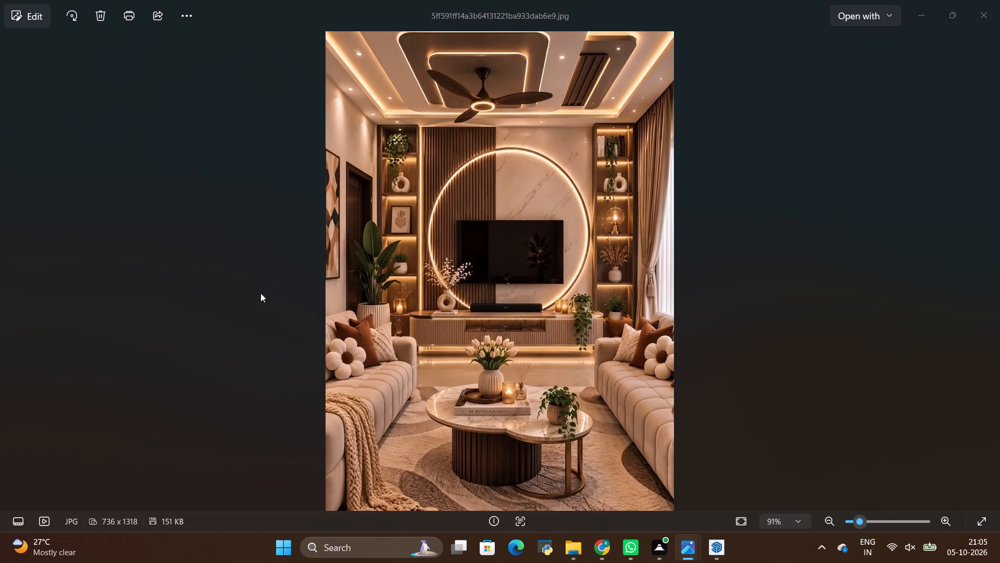
pyautogui.hotkey('alt', 'Tab')
pyautogui.hotkey('alt', 'Tab')
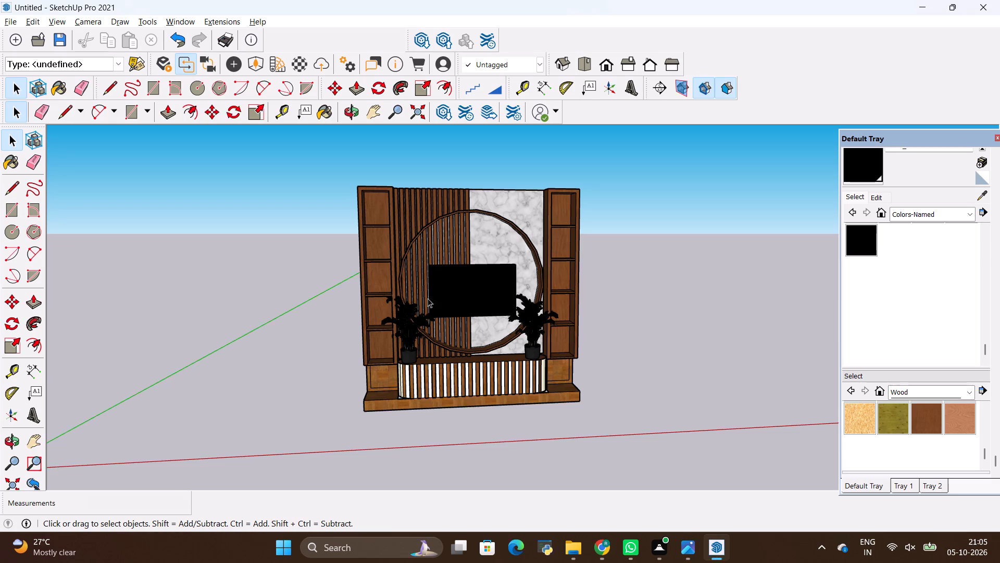
pyautogui.scroll(-4, 442, 320)
pyautogui.scroll(5, 448, 262)
pyautogui.moveTo(493, 363); pyautogui.dragTo(533, 253, button='middle')
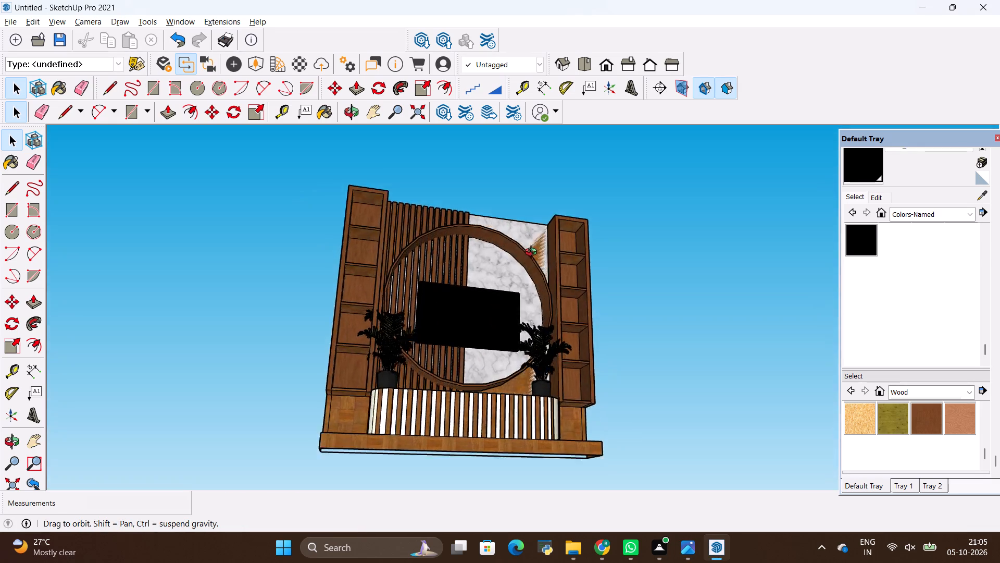
pyautogui.moveTo(533, 253); pyautogui.dragTo(376, 409, button='middle')
pyautogui.hotkey('alt', 'Tab')
pyautogui.hotkey('alt', 'Tab')
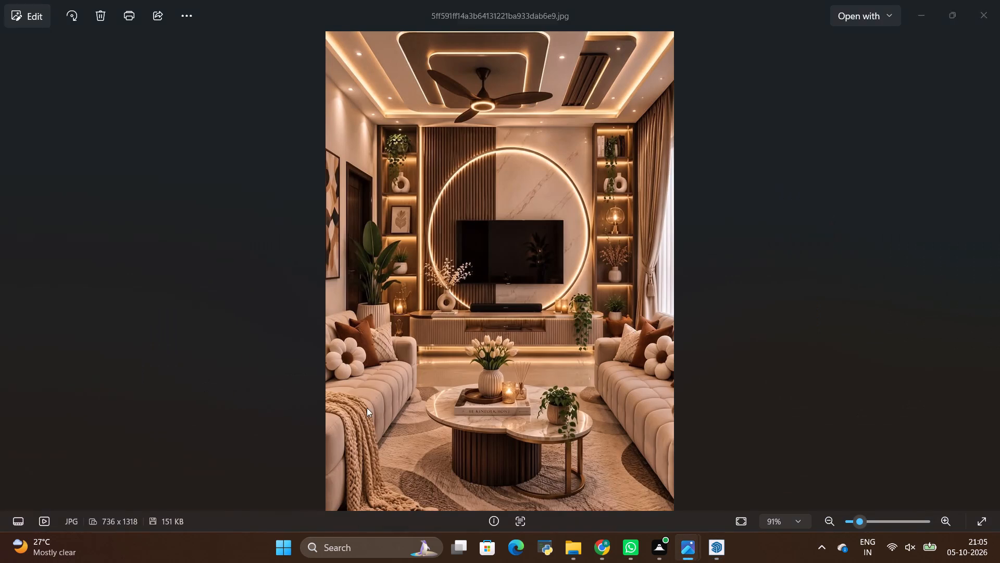
# Review the complete TV wall model again from raised and low angles, ending on a near-frontal overall view.
pyautogui.press('space')
pyautogui.click(282, 357)
pyautogui.moveTo(302, 390); pyautogui.dragTo(398, 412, button='middle')
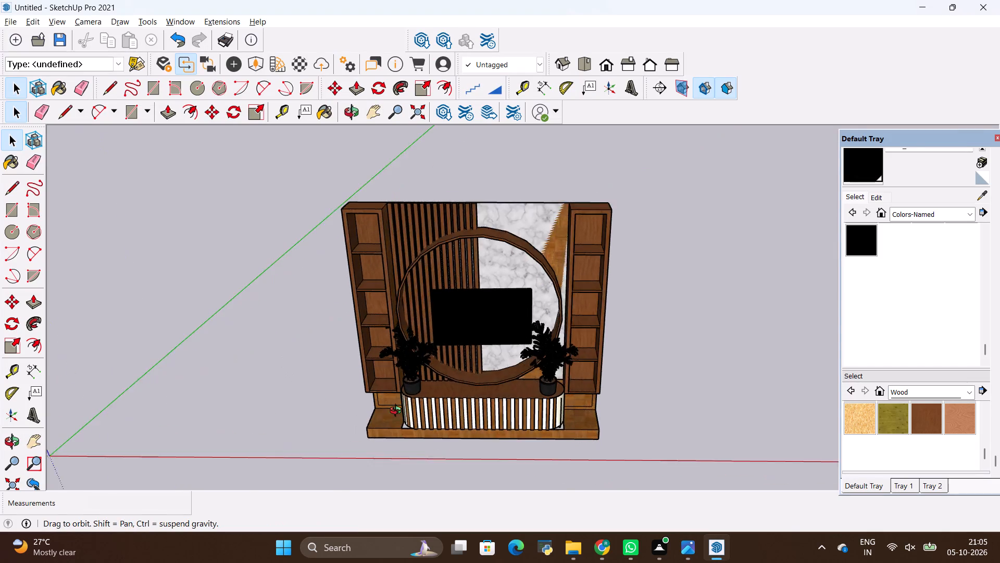
pyautogui.moveTo(398, 412); pyautogui.dragTo(419, 399, button='middle')
pyautogui.moveTo(441, 444); pyautogui.dragTo(479, 358, button='middle')
pyautogui.scroll(-4, 448, 328)
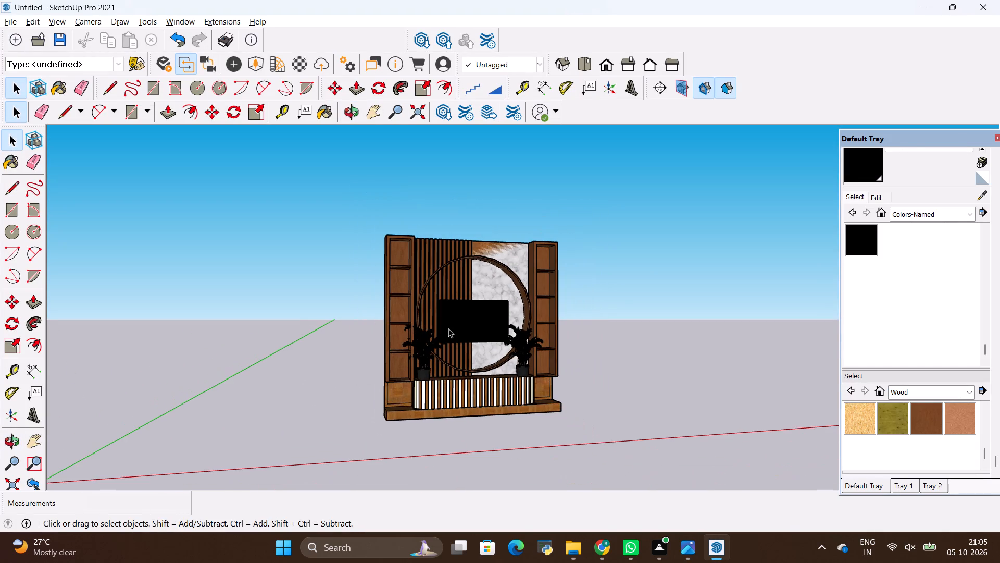
pyautogui.moveTo(626, 399); pyautogui.dragTo(549, 446, button='middle')
pyautogui.scroll(4, 494, 385)
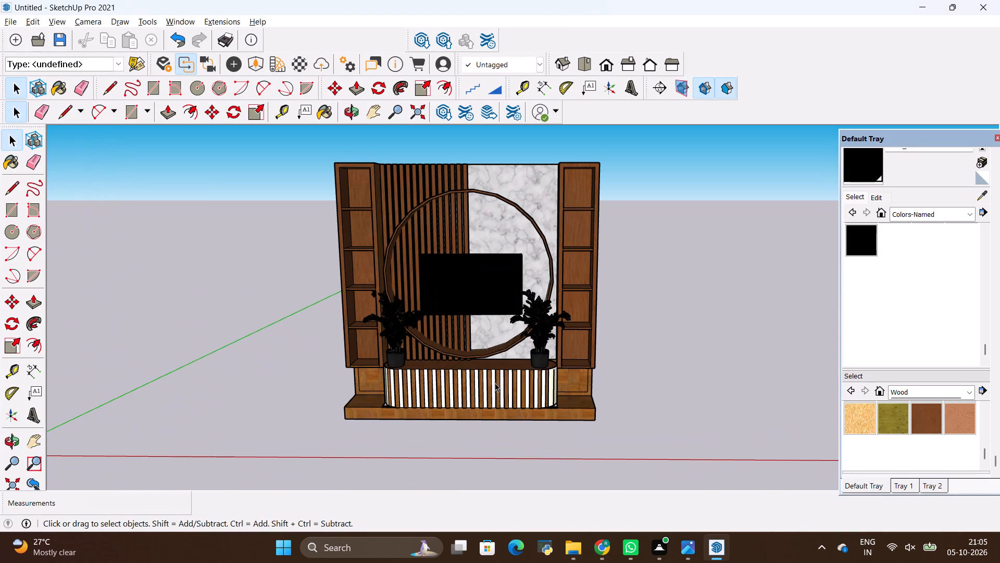
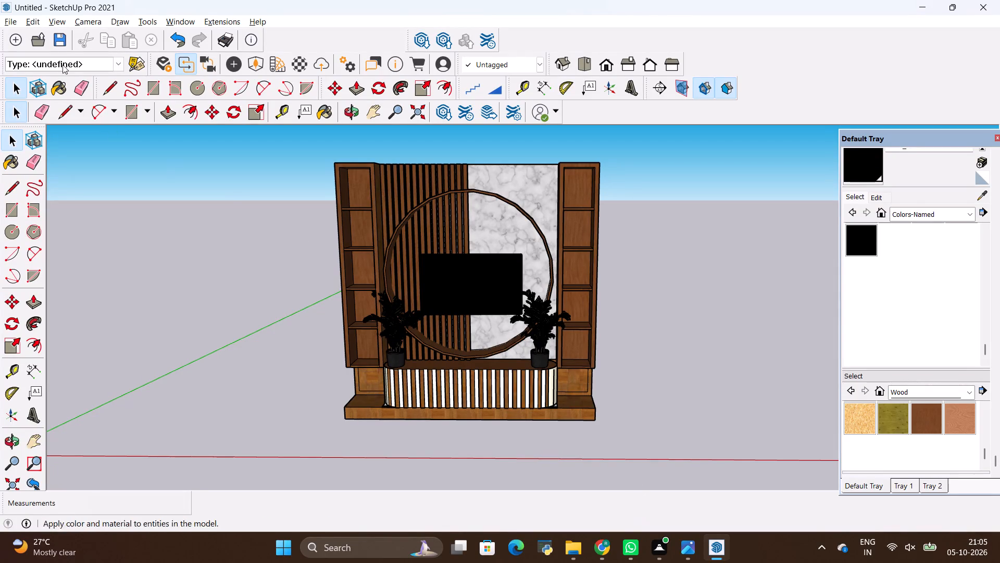
# Export the near-frontal TV wall view as a 2D JPEG image named TV UNIT 01 in the Downloads folder.
pyautogui.scroll(1, 462, 170)
pyautogui.scroll(1, 507, 304)
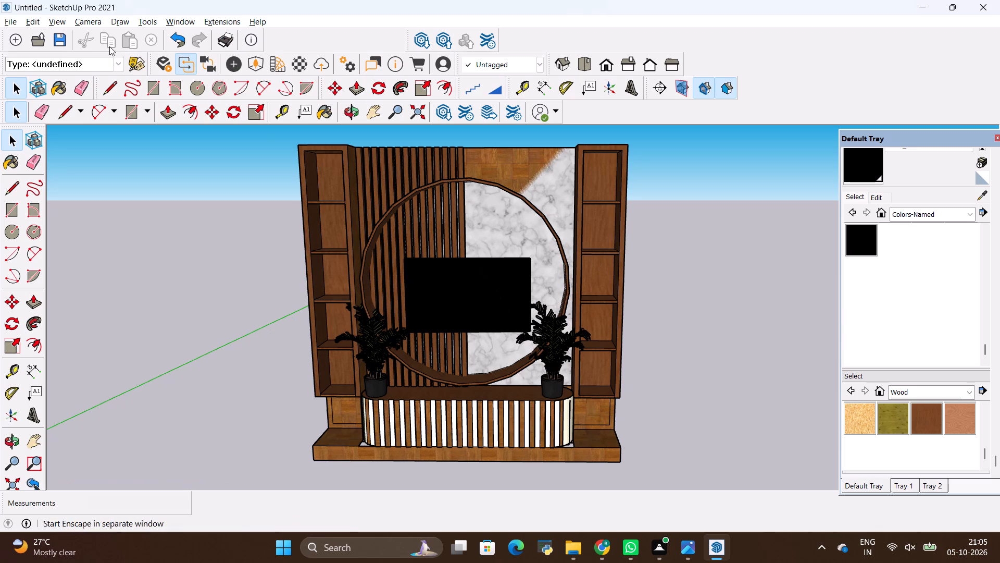
pyautogui.click(7, 18)
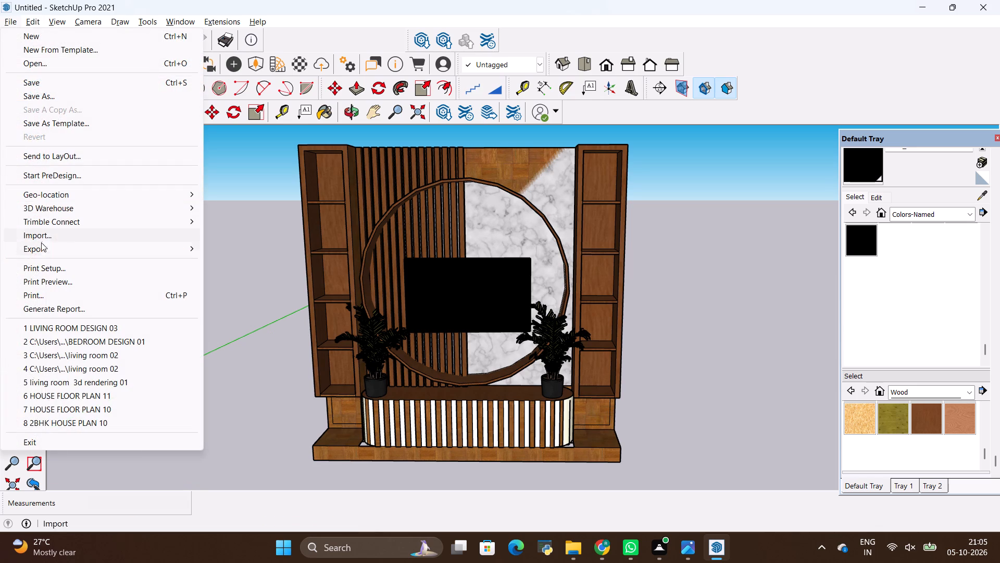
pyautogui.click(42, 246)
pyautogui.click(214, 261)
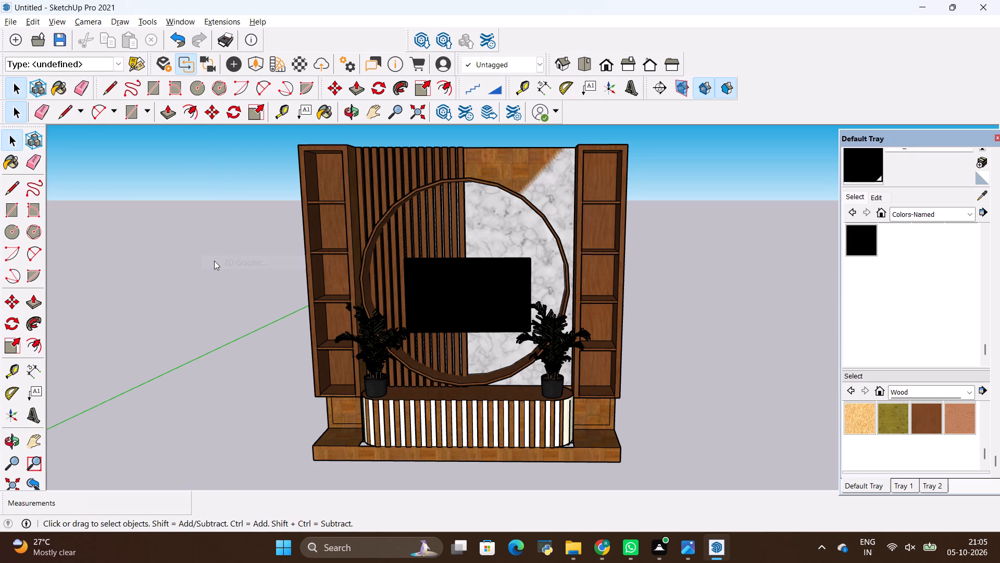
pyautogui.click(536, 307)
pyautogui.press('BackSpace')
pyautogui.press('BackSpace')
pyautogui.press('BackSpace')
pyautogui.press('BackSpace')
pyautogui.press('BackSpace')
pyautogui.press('BackSpace')
pyautogui.press('BackSpace')
pyautogui.press('BackSpace')
pyautogui.press('BackSpace')
pyautogui.press('BackSpace')
pyautogui.press('BackSpace')
pyautogui.press('BackSpace')
pyautogui.press('BackSpace')
pyautogui.press('BackSpace')
pyautogui.press('BackSpace')
pyautogui.press('BackSpace')
pyautogui.press('BackSpace')
pyautogui.press('BackSpace')
pyautogui.press('BackSpace')
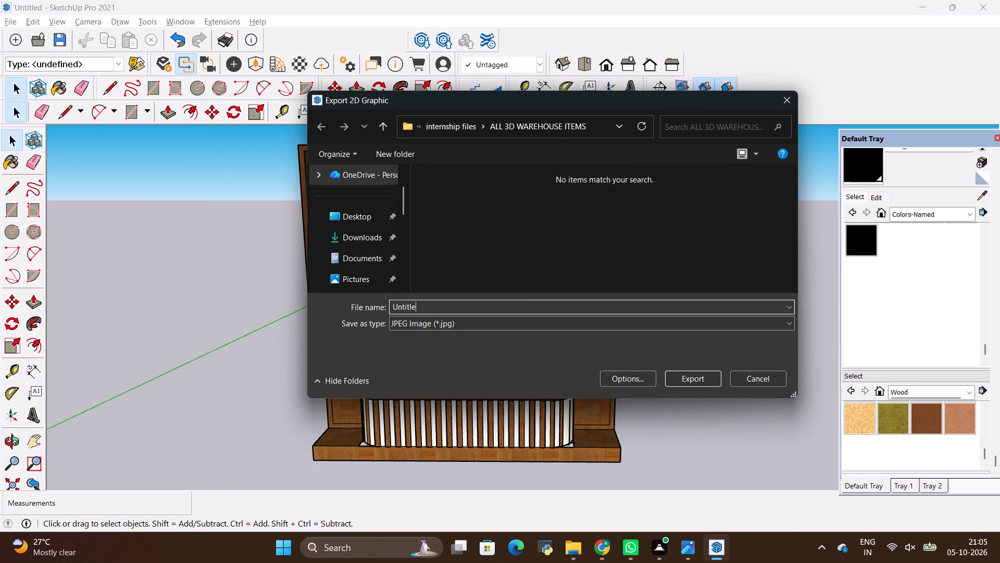
pyautogui.write('TV UNIT')
pyautogui.press('space')
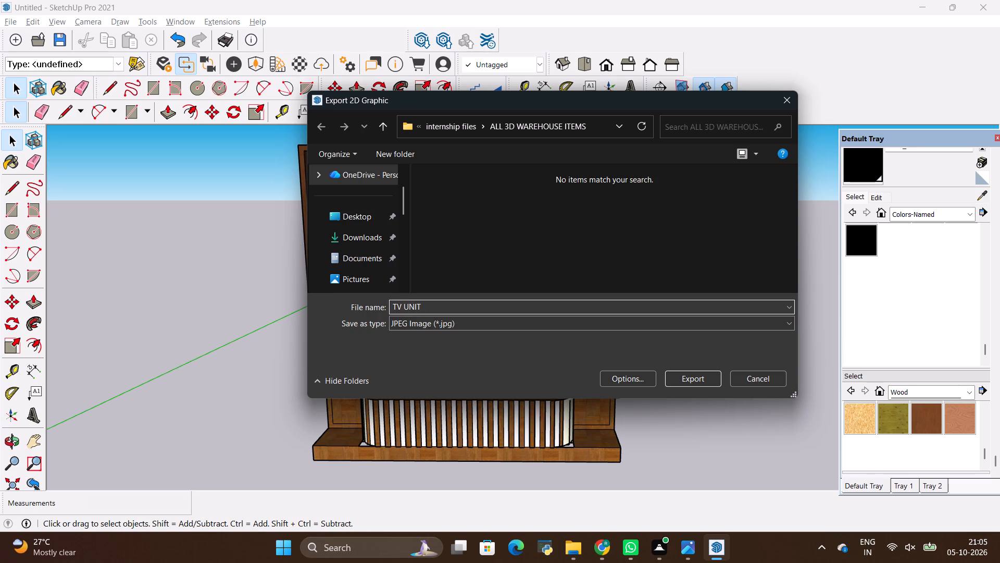
pyautogui.write('01')
pyautogui.moveTo(679, 377); pyautogui.dragTo(487, 367)
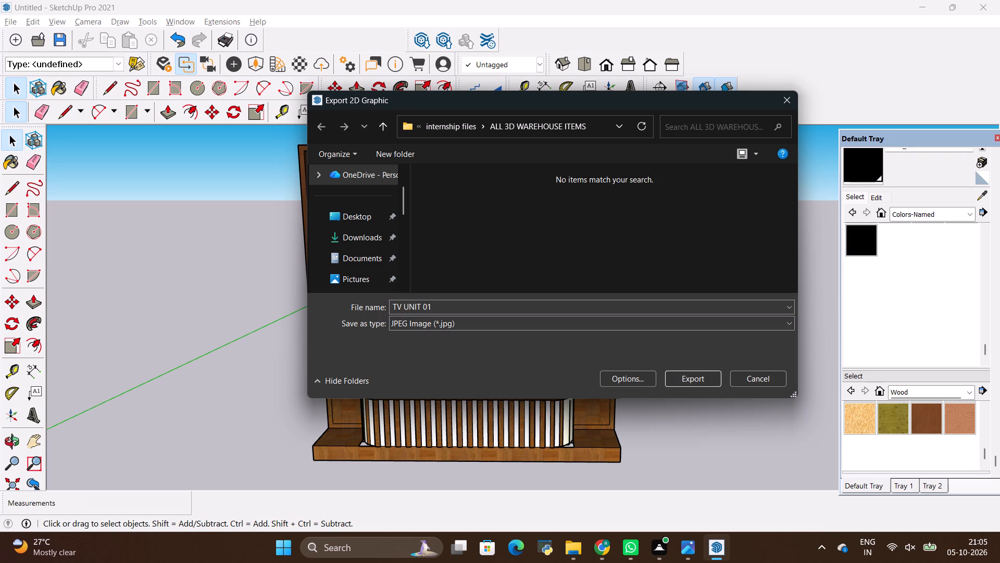
pyautogui.click(345, 238)
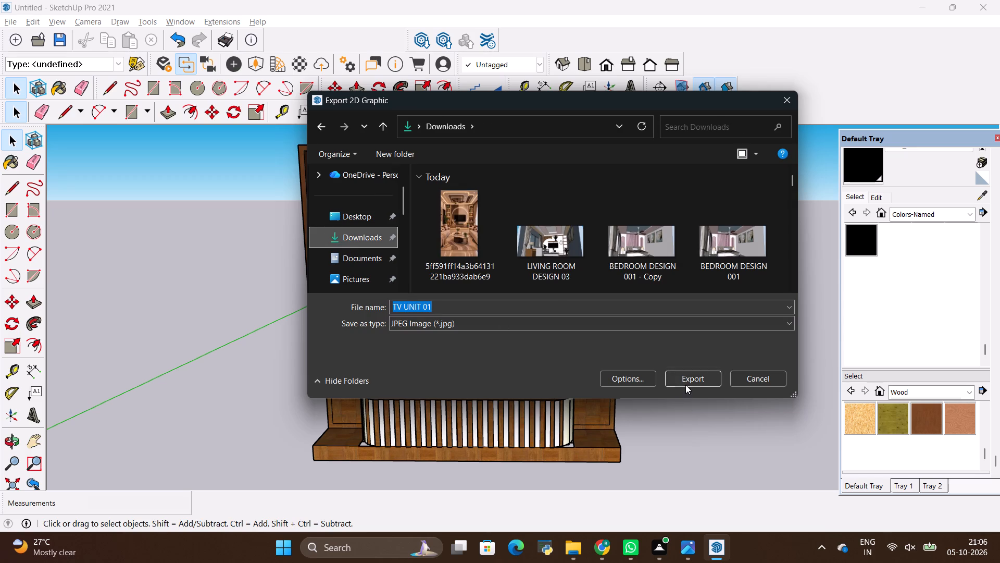
pyautogui.click(684, 382)
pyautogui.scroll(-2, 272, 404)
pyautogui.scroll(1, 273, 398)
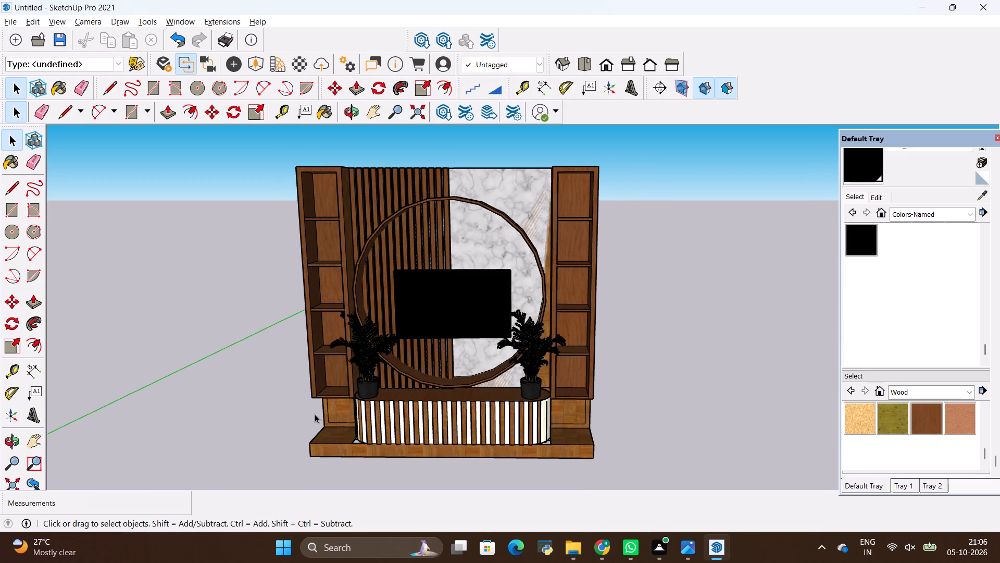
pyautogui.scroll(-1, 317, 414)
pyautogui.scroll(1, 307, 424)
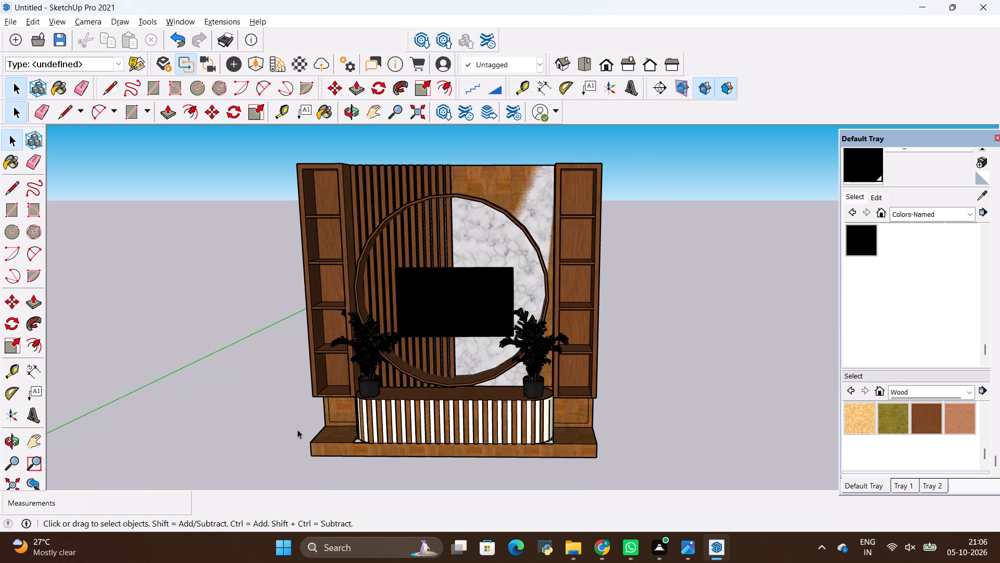